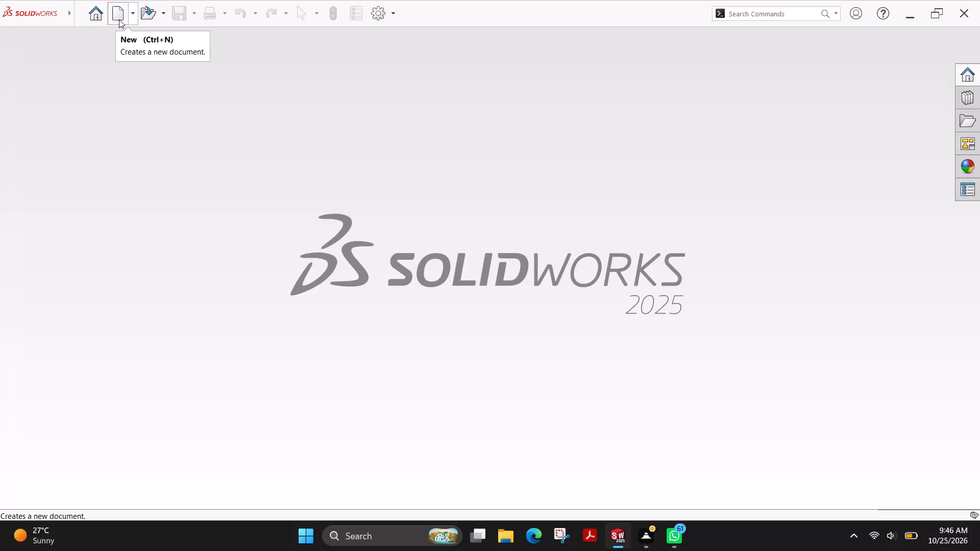
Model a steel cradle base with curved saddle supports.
Create a new part document.
{"action": "left_click", "coordinate": [119, 19]}
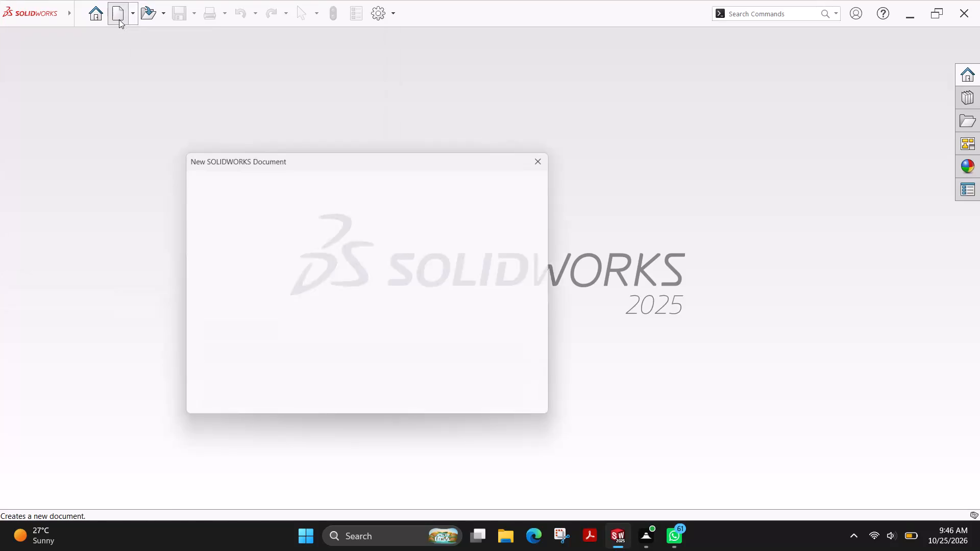
{"action": "left_click", "coordinate": [412, 405]}
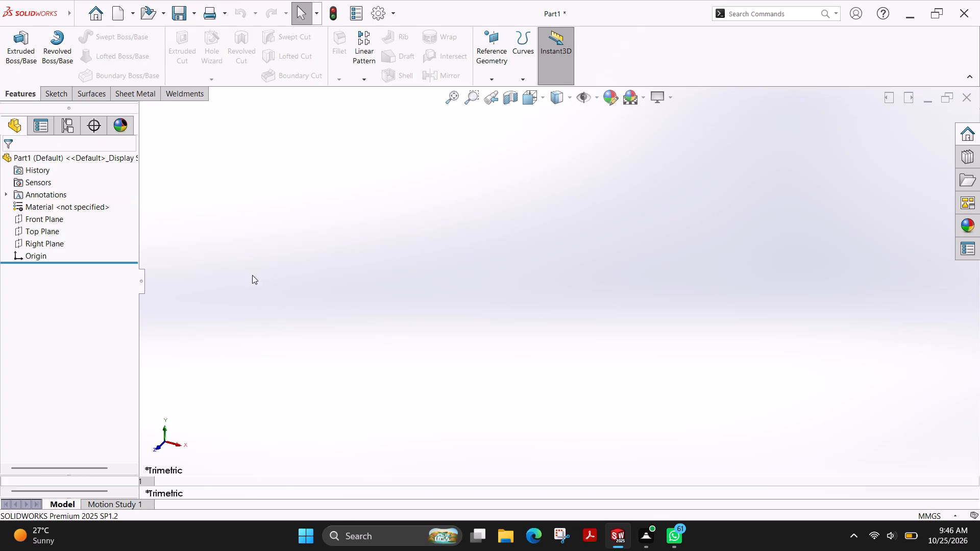
Start a sketch on the Top Plane.
{"action": "left_click", "coordinate": [54, 98]}
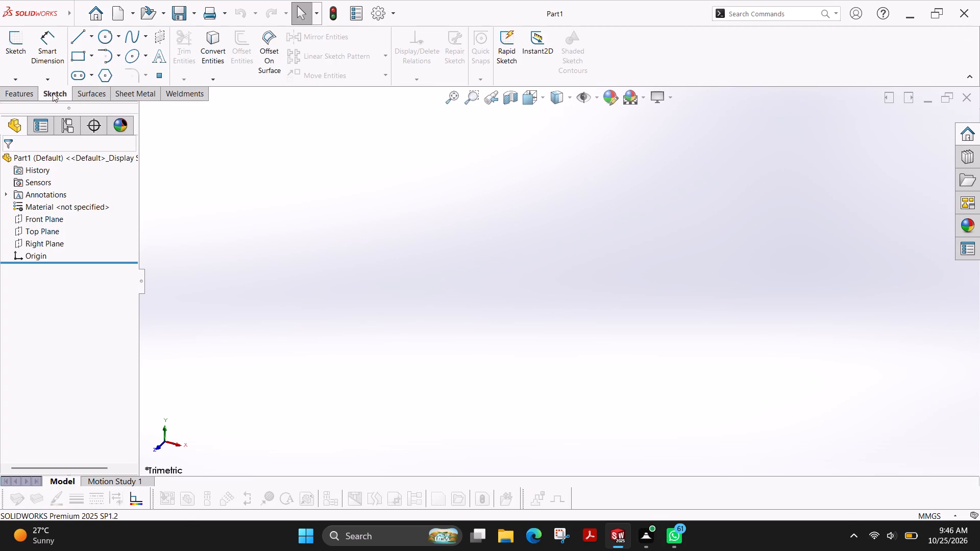
{"action": "left_click", "coordinate": [13, 43]}
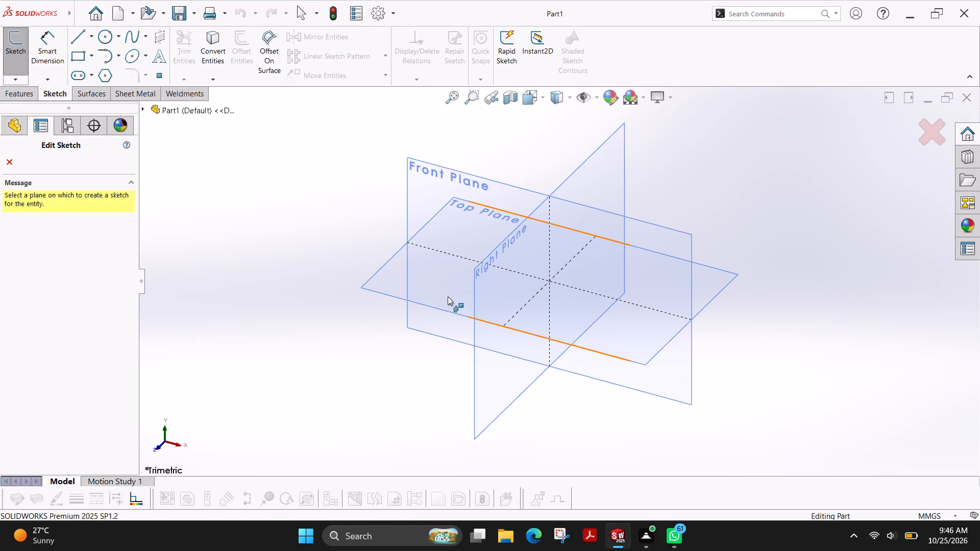
{"action": "left_click", "coordinate": [400, 275]}
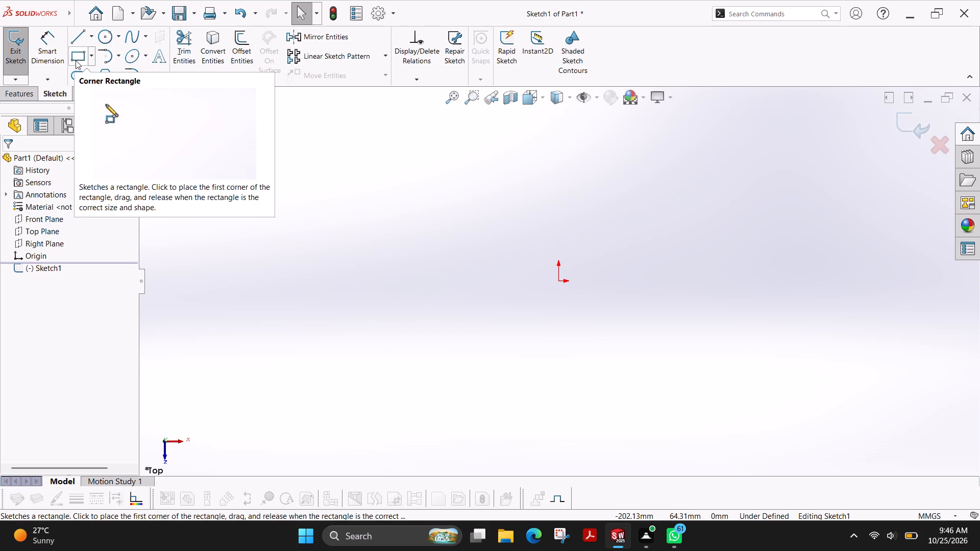
Sketch a center rectangle from the origin, about 170 mm wide and 90 mm high.
{"action": "left_click", "coordinate": [91, 56]}
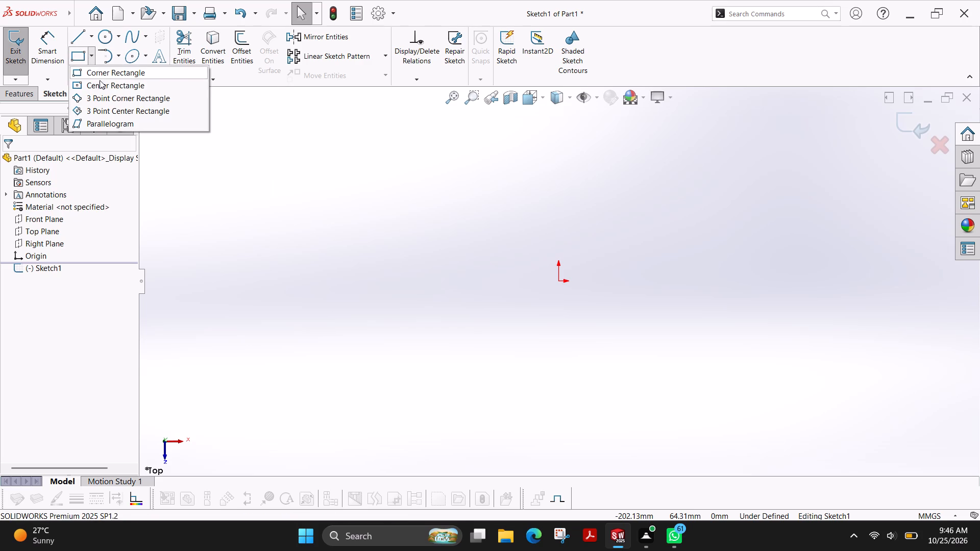
{"action": "left_click", "coordinate": [101, 85]}
{"action": "left_click", "coordinate": [559, 283]}
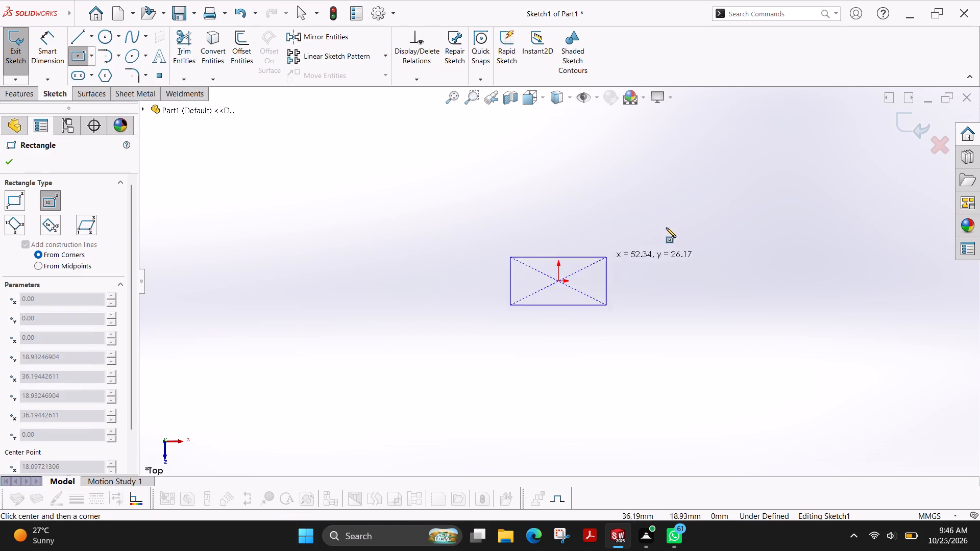
{"action": "left_click", "coordinate": [715, 198]}
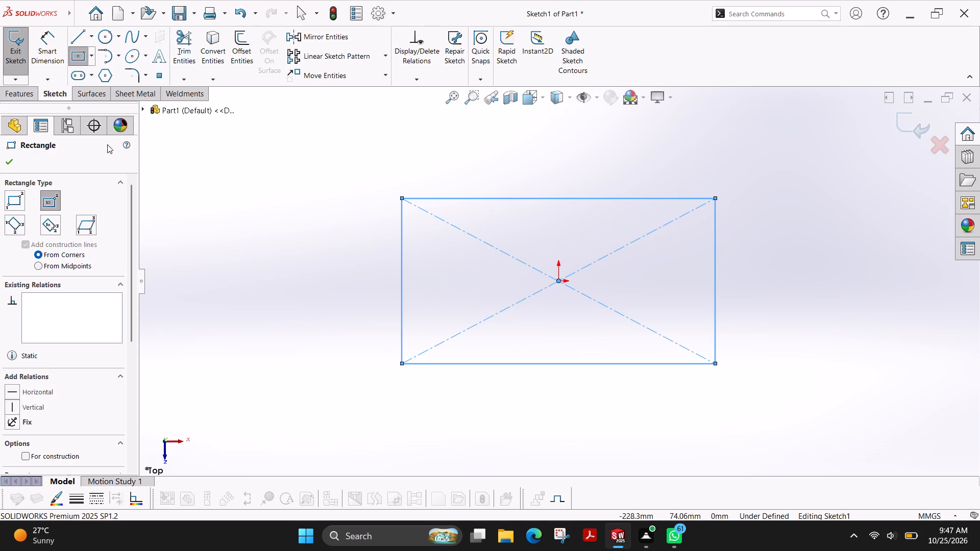
{"action": "left_click", "coordinate": [14, 159]}
Dimension the rectangle to 54 mm high and 108 mm wide.
{"action": "left_click", "coordinate": [40, 56]}
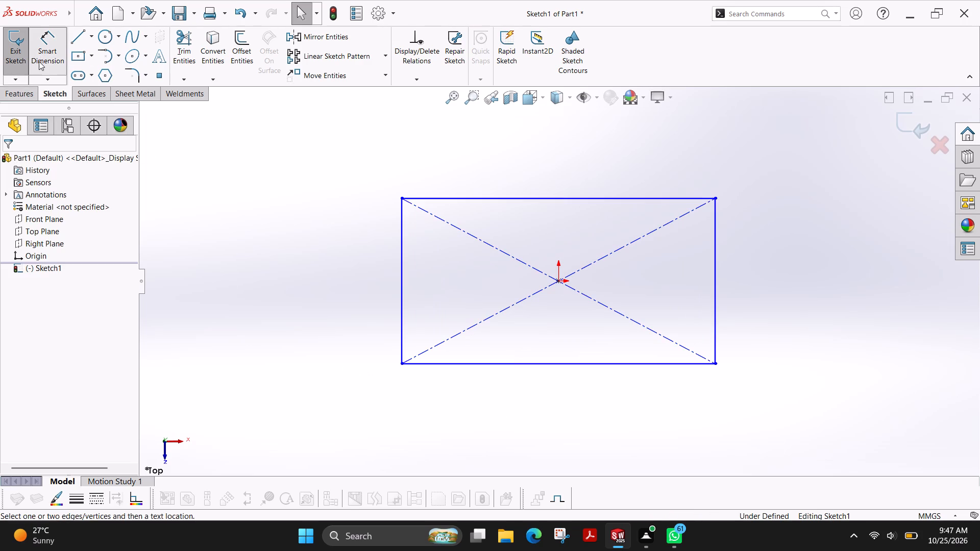
{"action": "left_click", "coordinate": [404, 273]}
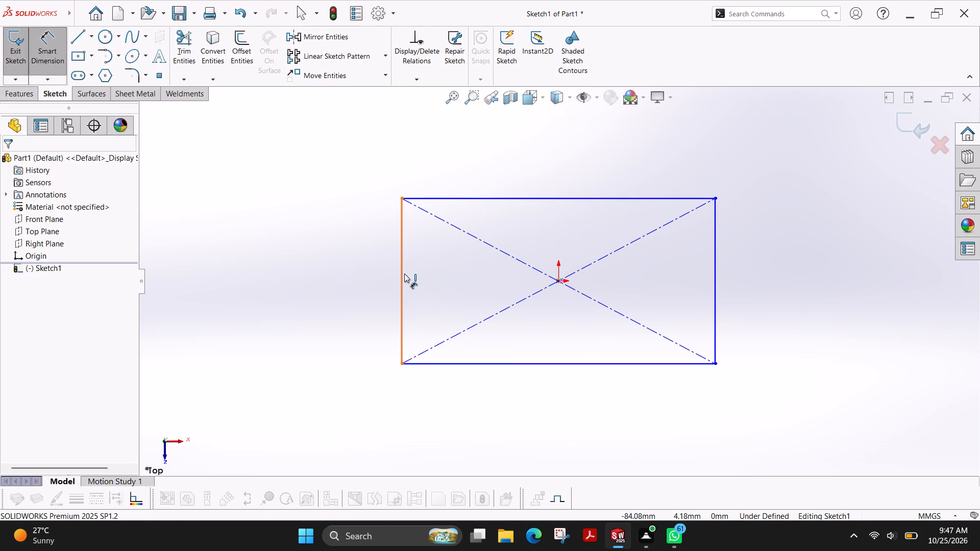
{"action": "left_click", "coordinate": [338, 276]}
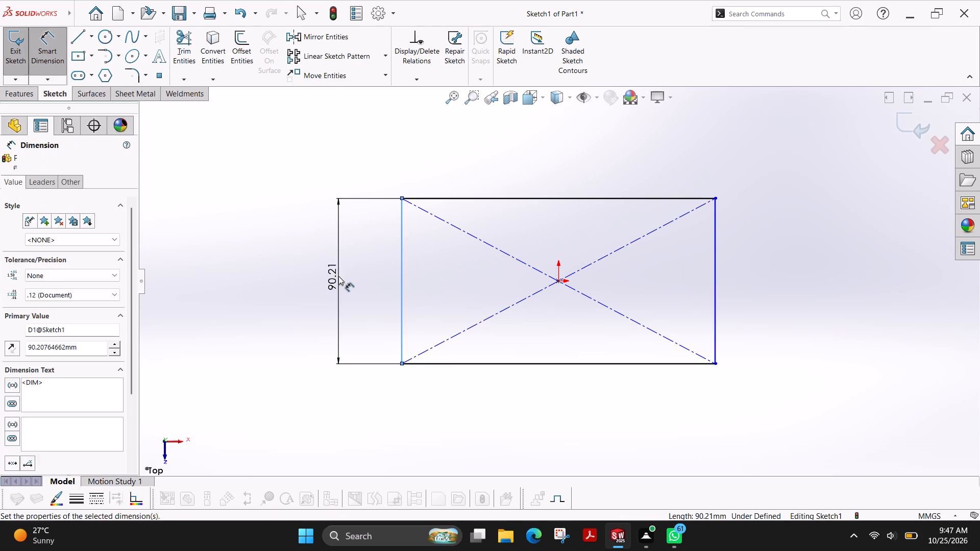
{"action": "type", "text": "54"}
{"action": "key", "text": "Return"}
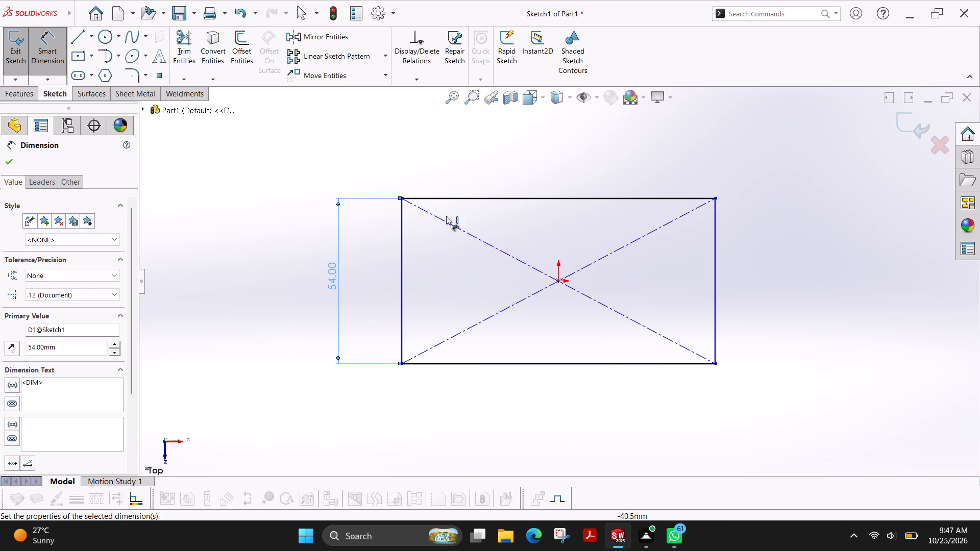
{"action": "left_click", "coordinate": [486, 196]}
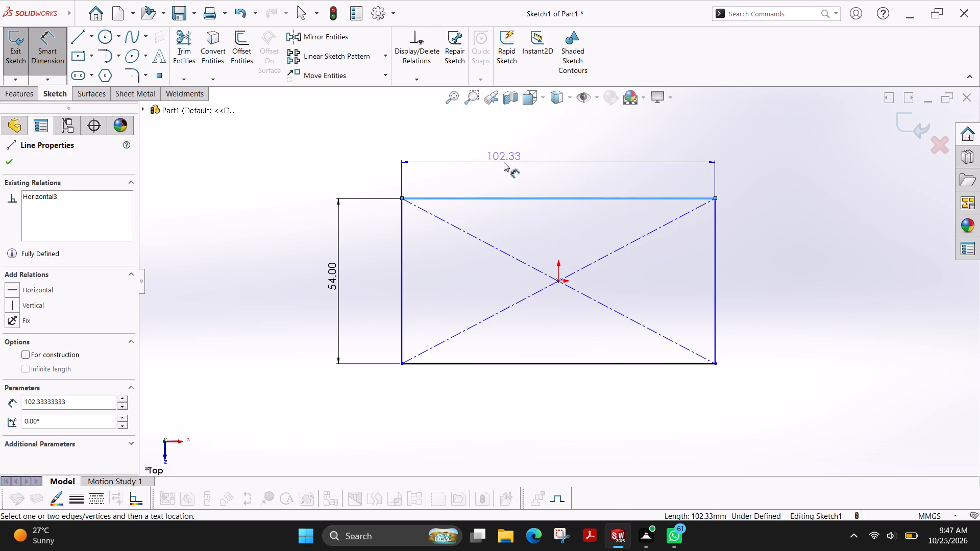
{"action": "left_click", "coordinate": [504, 162]}
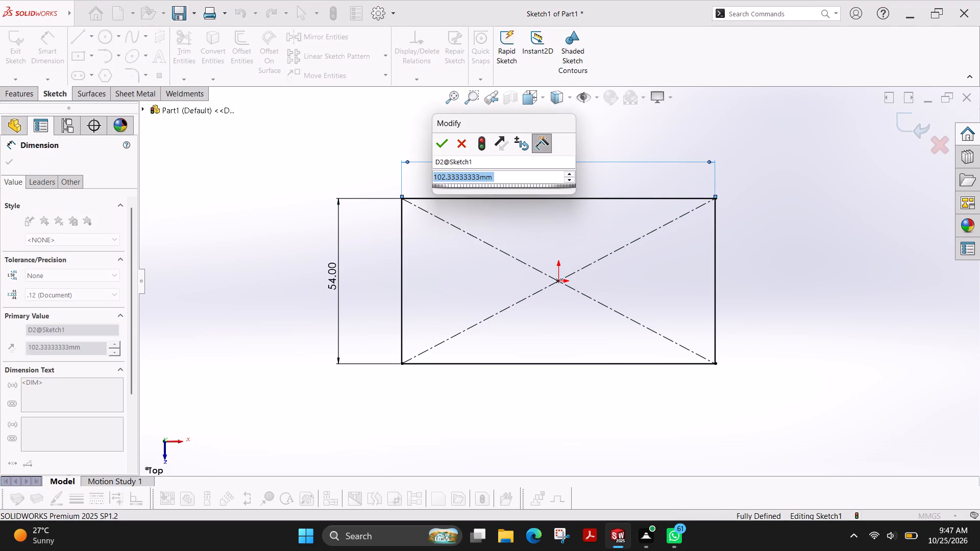
{"action": "type", "text": "108"}
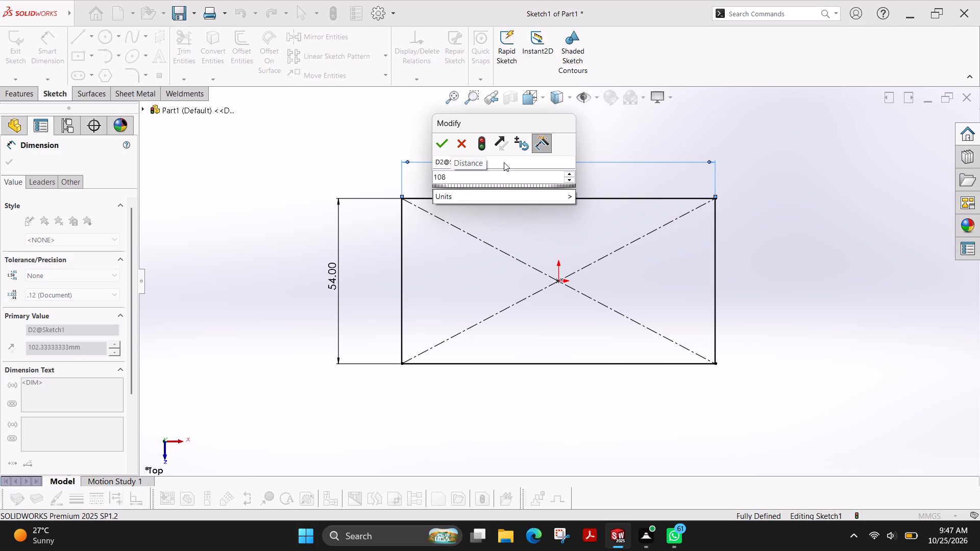
{"action": "key", "text": "Return"}
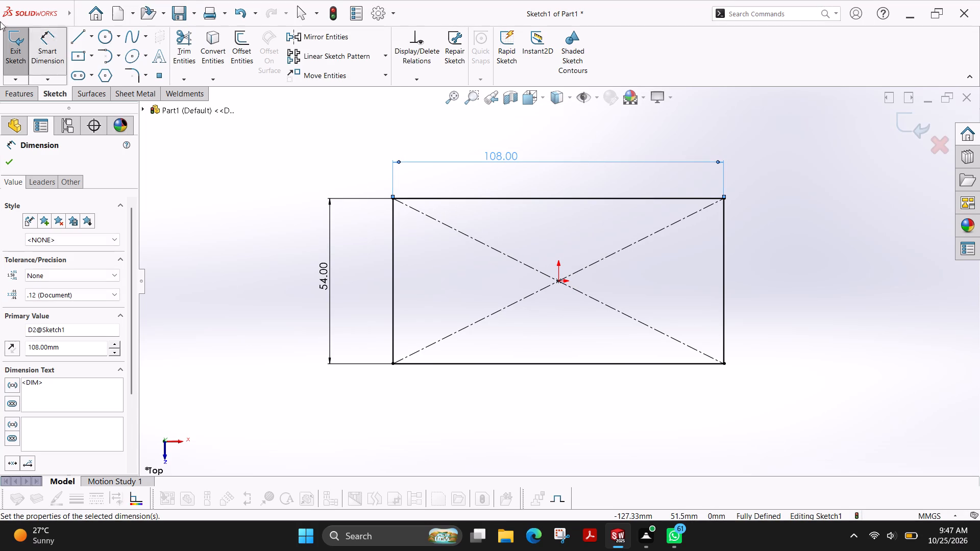
Remove the rectangle's two diagonal construction lines with Power trim.
{"action": "left_click", "coordinate": [183, 40]}
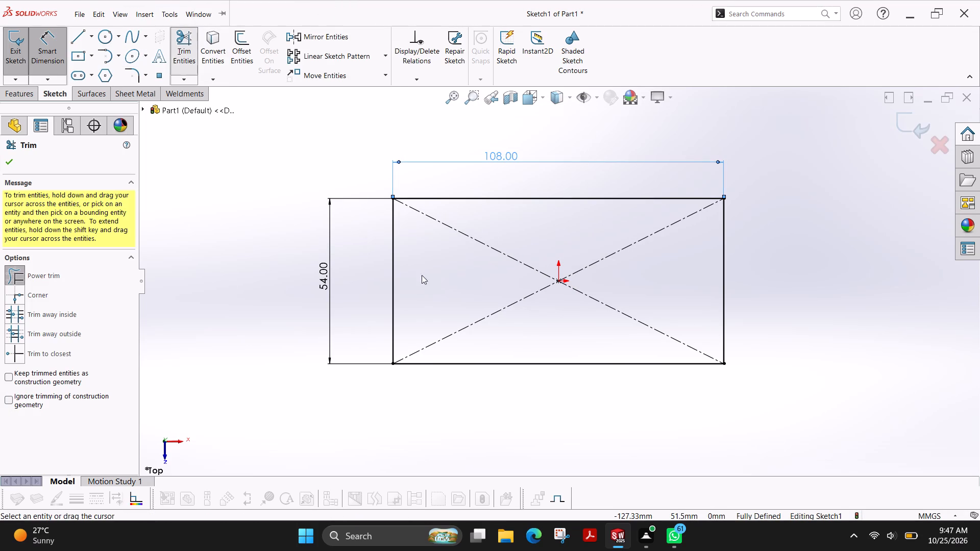
{"action": "left_click_drag", "start_coordinate": [521, 245], "coordinate": [556, 237]}
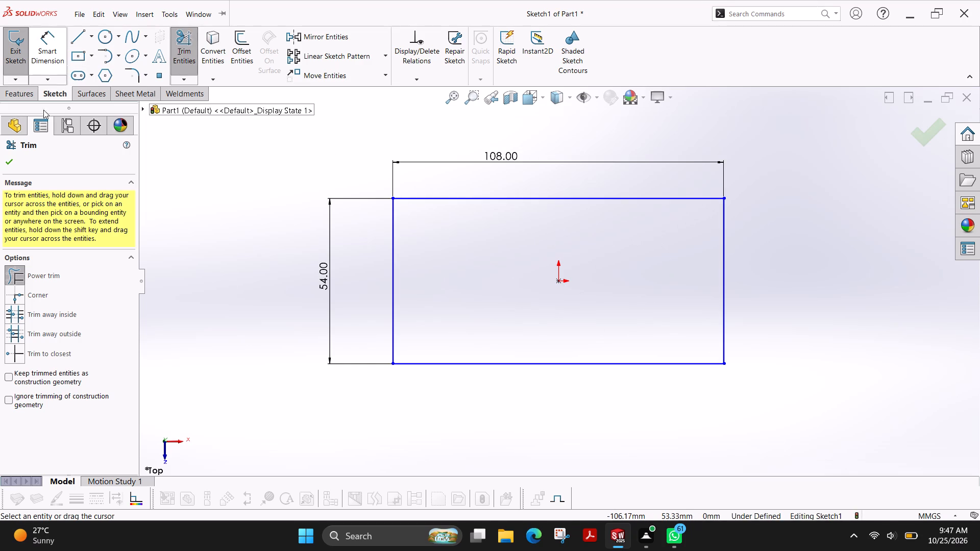
{"action": "left_click", "coordinate": [9, 163]}
Sketch four circles of about 4 mm radius inside the rectangle, in two aligned pairs near its left and right edges, about 25 mm apart vertically.
{"action": "left_click", "coordinate": [104, 37]}
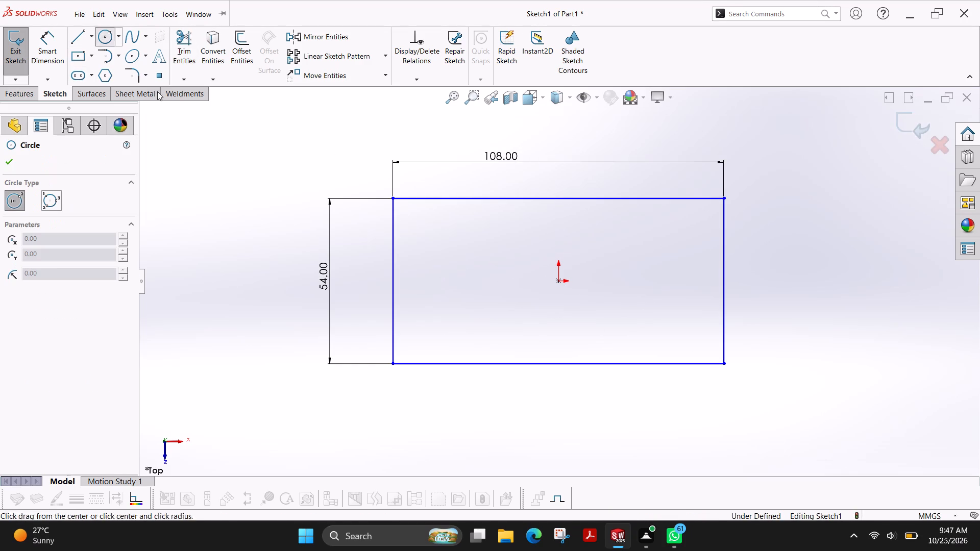
{"action": "left_click", "coordinate": [424, 225]}
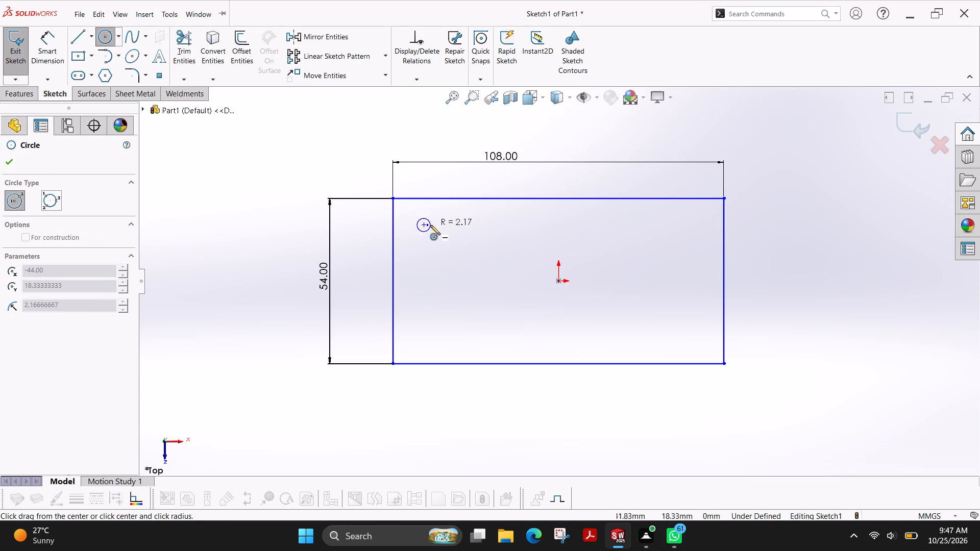
{"action": "left_click", "coordinate": [435, 226]}
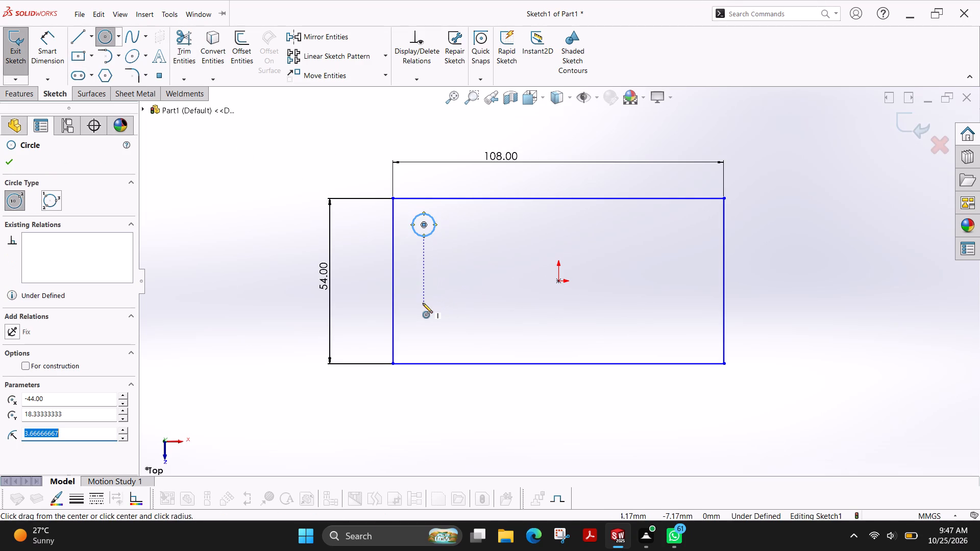
{"action": "left_click", "coordinate": [423, 303]}
{"action": "left_click", "coordinate": [436, 304]}
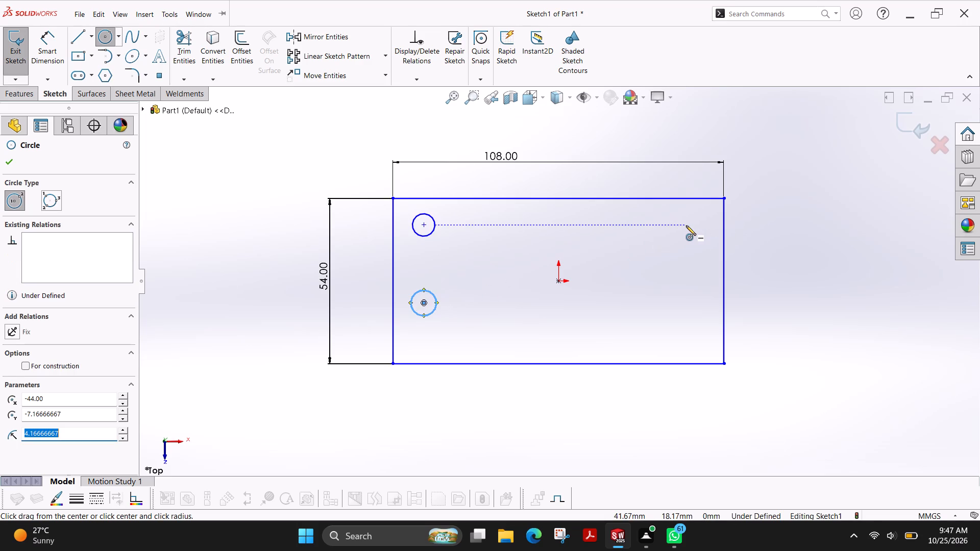
{"action": "left_click", "coordinate": [687, 226]}
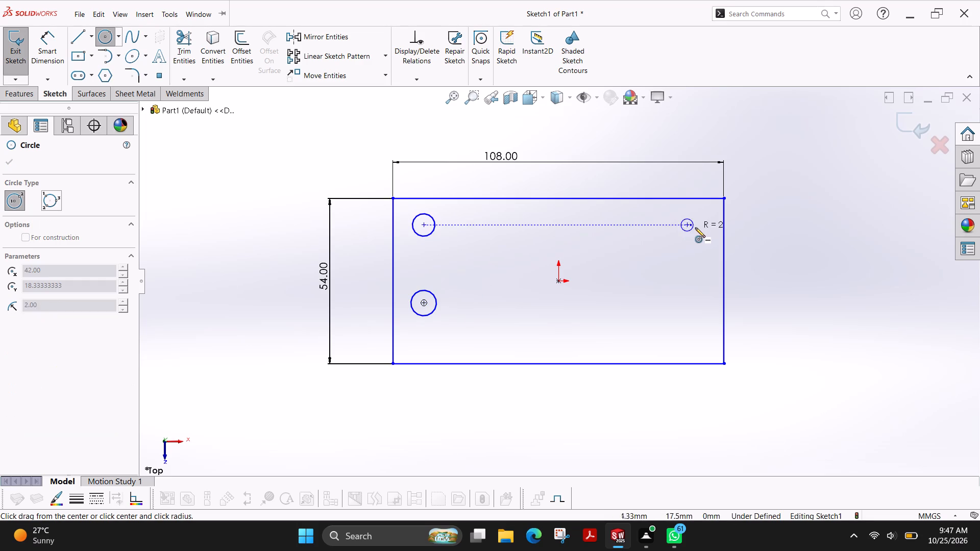
{"action": "left_click", "coordinate": [699, 229]}
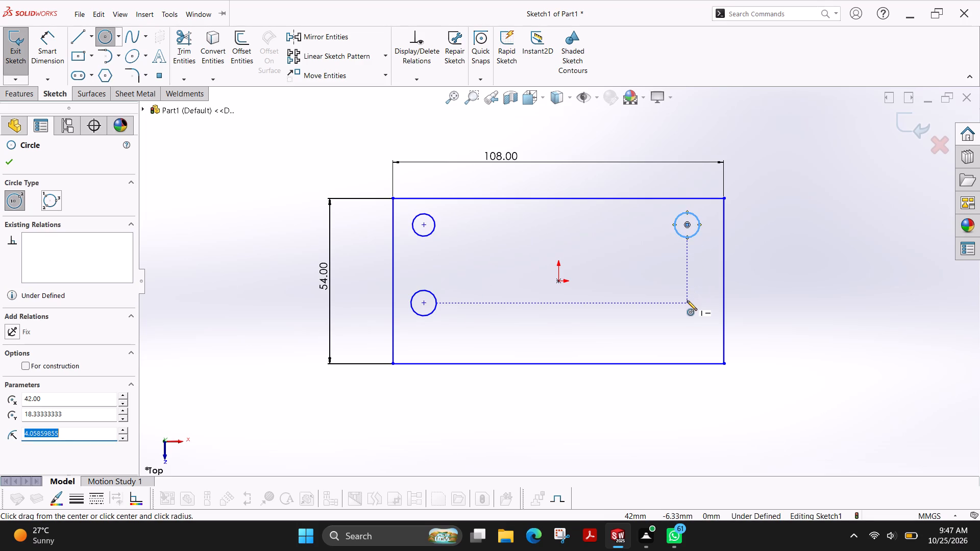
{"action": "left_click", "coordinate": [687, 305]}
{"action": "left_click", "coordinate": [700, 307]}
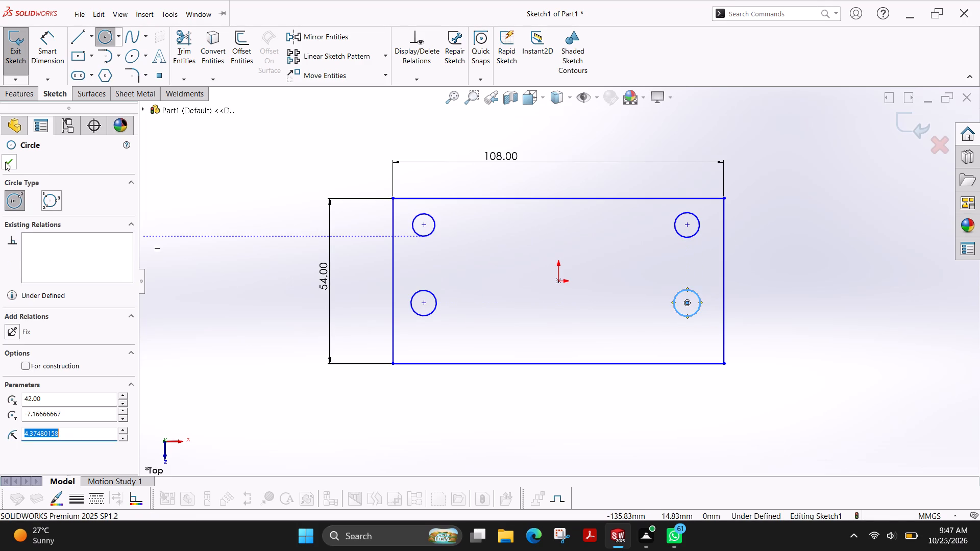
{"action": "left_click", "coordinate": [5, 162]}
Dimension the two circles near the rectangle's left edge to 8 mm diameter each.
{"action": "left_click", "coordinate": [43, 51]}
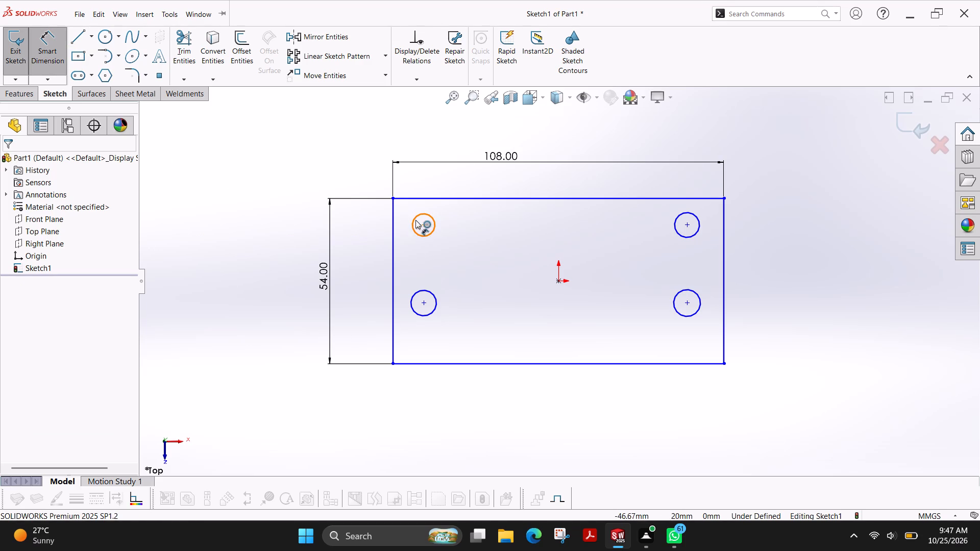
{"action": "left_click_drag", "start_coordinate": [415, 220], "coordinate": [411, 220]}
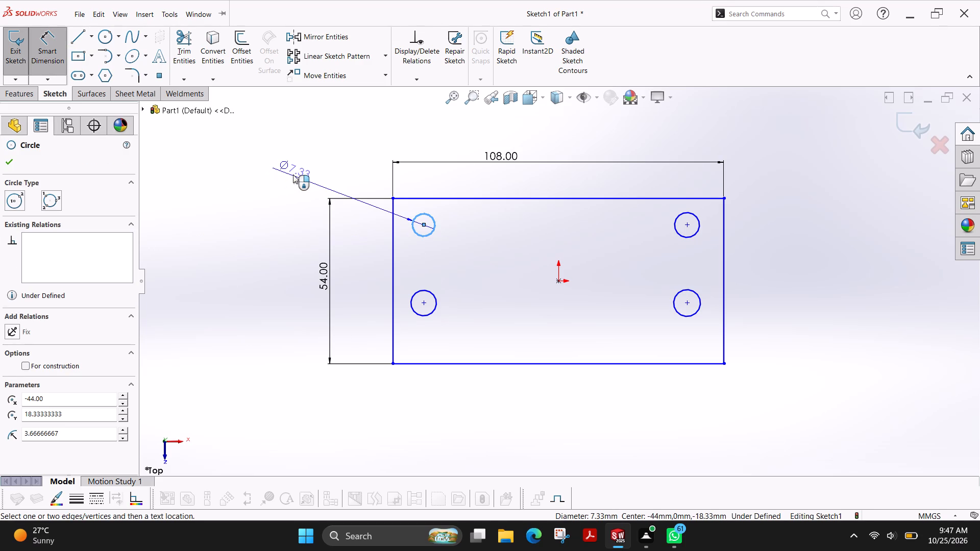
{"action": "left_click", "coordinate": [293, 174]}
{"action": "key", "text": "8"}
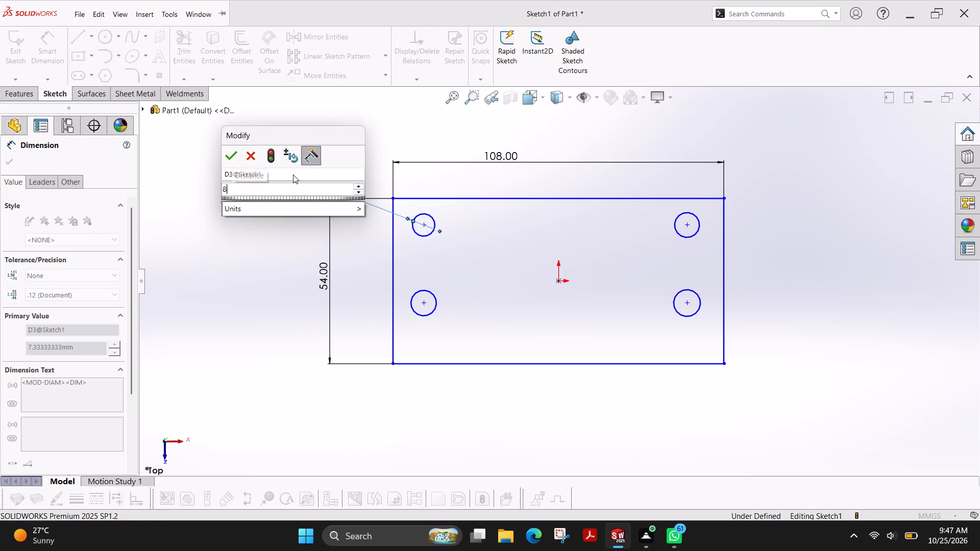
{"action": "key", "text": "Return"}
{"action": "left_click", "coordinate": [424, 316]}
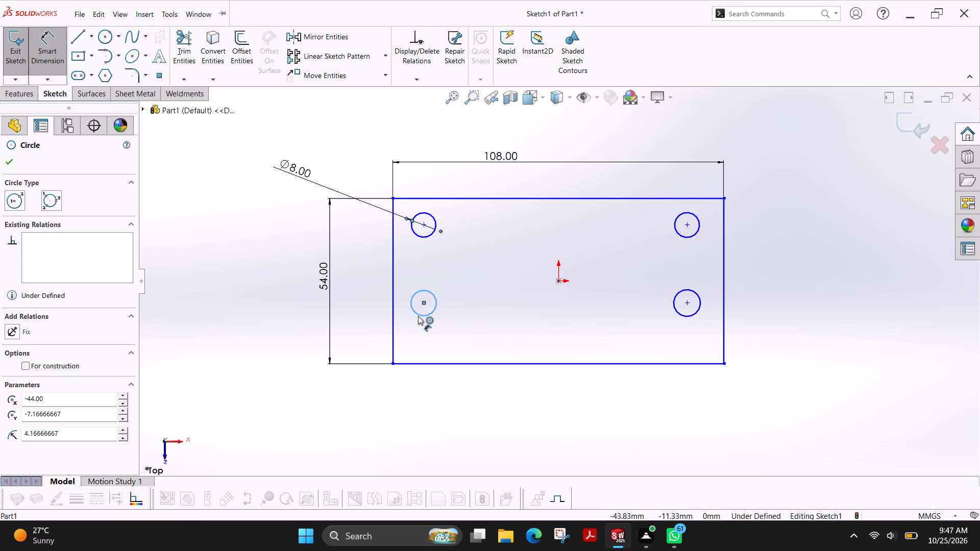
{"action": "left_click", "coordinate": [292, 345]}
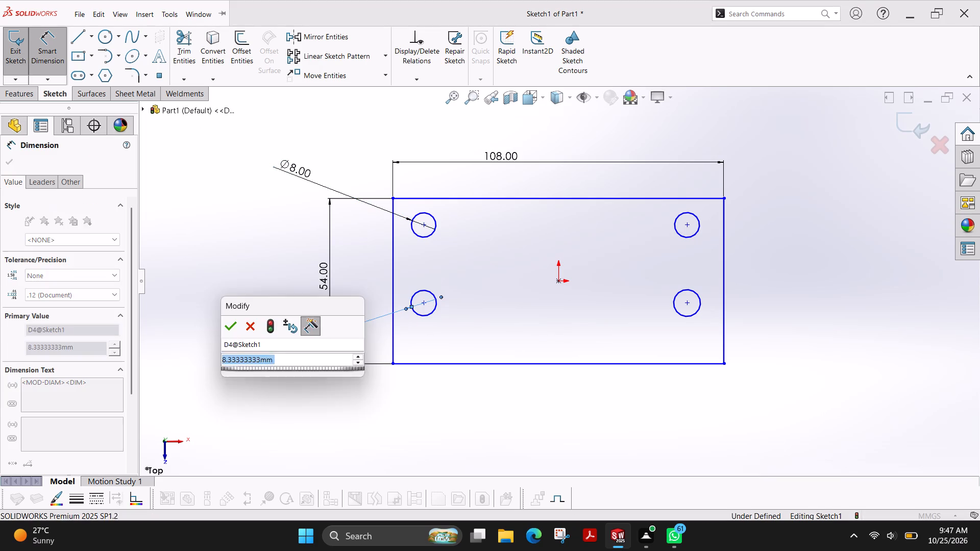
{"action": "key", "text": "8"}
{"action": "key", "text": "Return"}
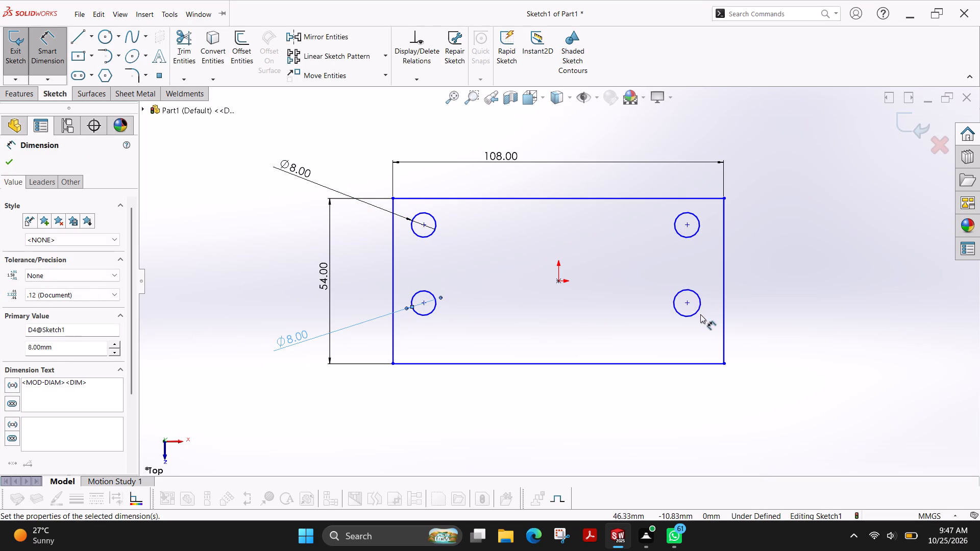
Dimension the two circles near the rectangle's right edge to 8 mm diameter each.
{"action": "left_click", "coordinate": [696, 314]}
{"action": "left_click", "coordinate": [763, 339]}
{"action": "key", "text": "8"}
{"action": "key", "text": "Return"}
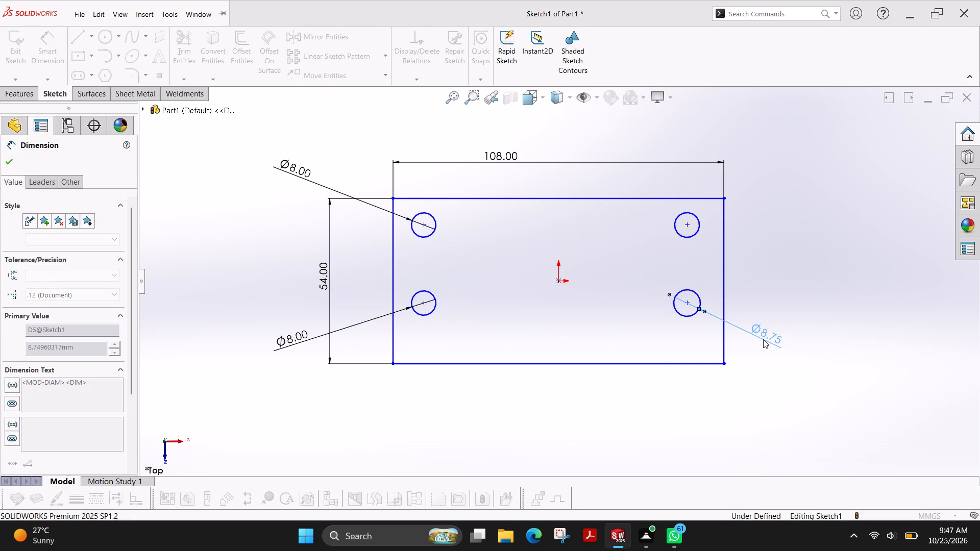
{"action": "left_click", "coordinate": [698, 227]}
{"action": "left_click", "coordinate": [779, 254]}
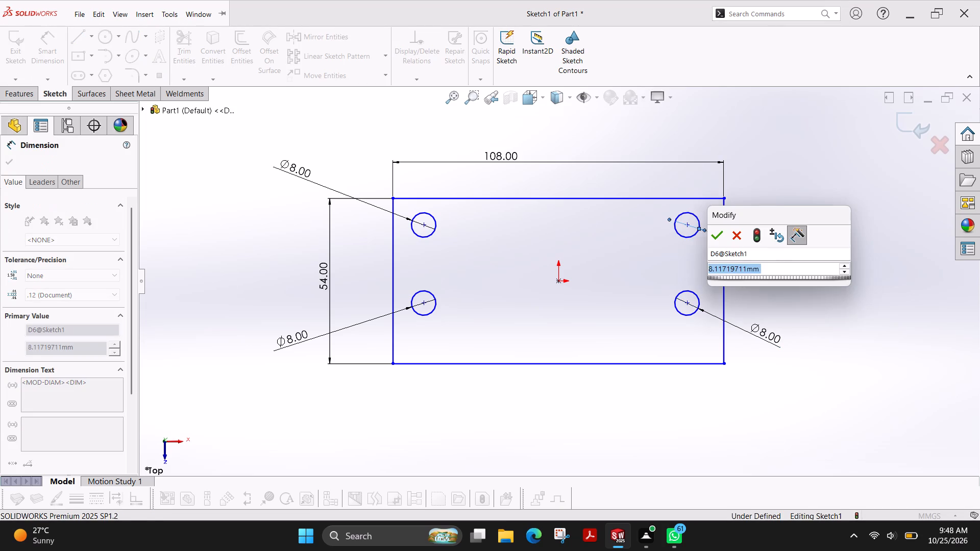
{"action": "key", "text": "8"}
{"action": "key", "text": "Return"}
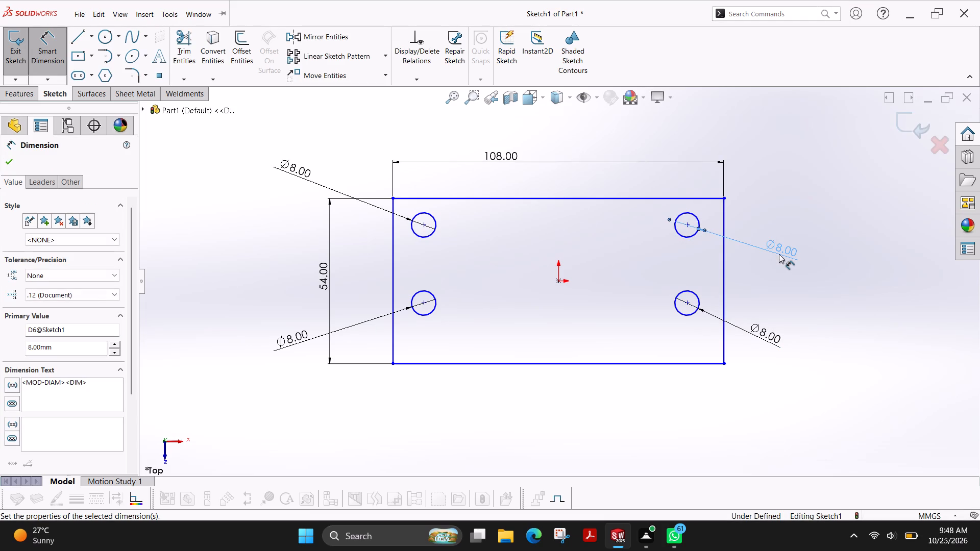
Dimension the centres of the two upper holes to 10 mm from the rectangle's nearest vertical edges.
{"action": "left_click", "coordinate": [725, 219]}
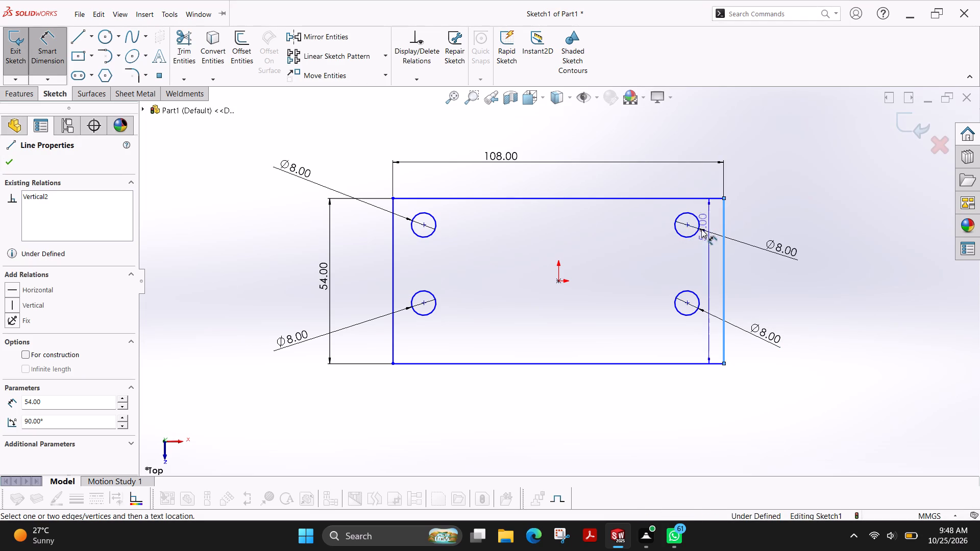
{"action": "left_click", "coordinate": [689, 226]}
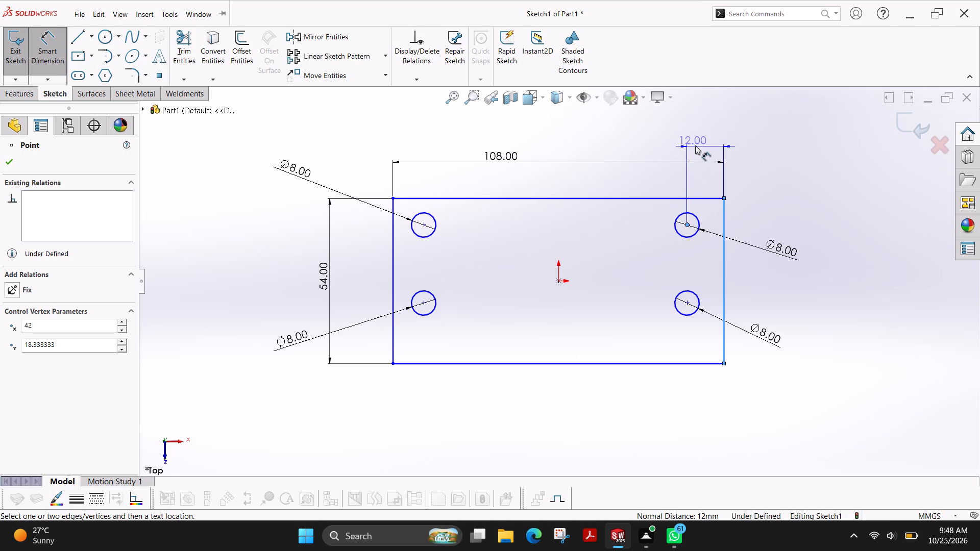
{"action": "left_click", "coordinate": [701, 144]}
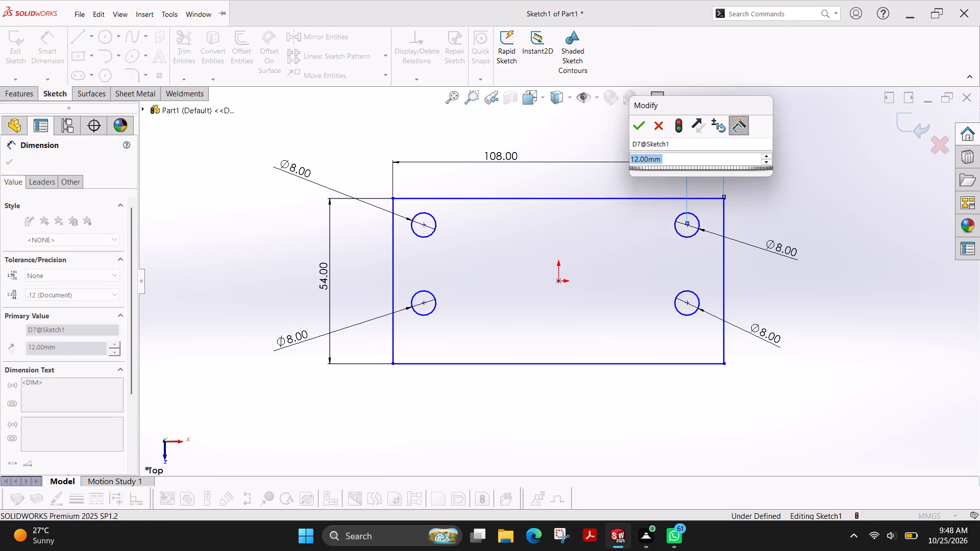
{"action": "type", "text": "10"}
{"action": "key", "text": "Return"}
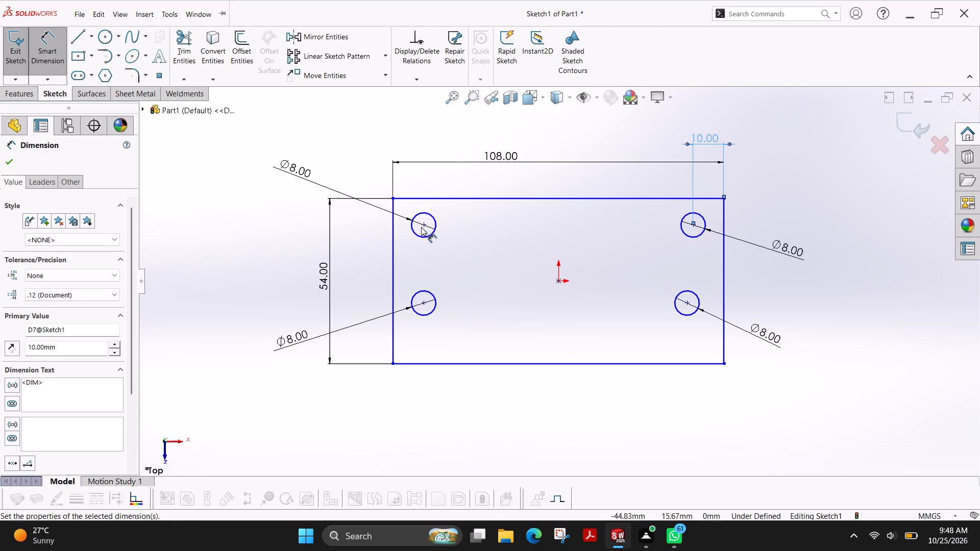
{"action": "left_click", "coordinate": [422, 224]}
{"action": "left_click", "coordinate": [393, 233]}
{"action": "left_click", "coordinate": [411, 144]}
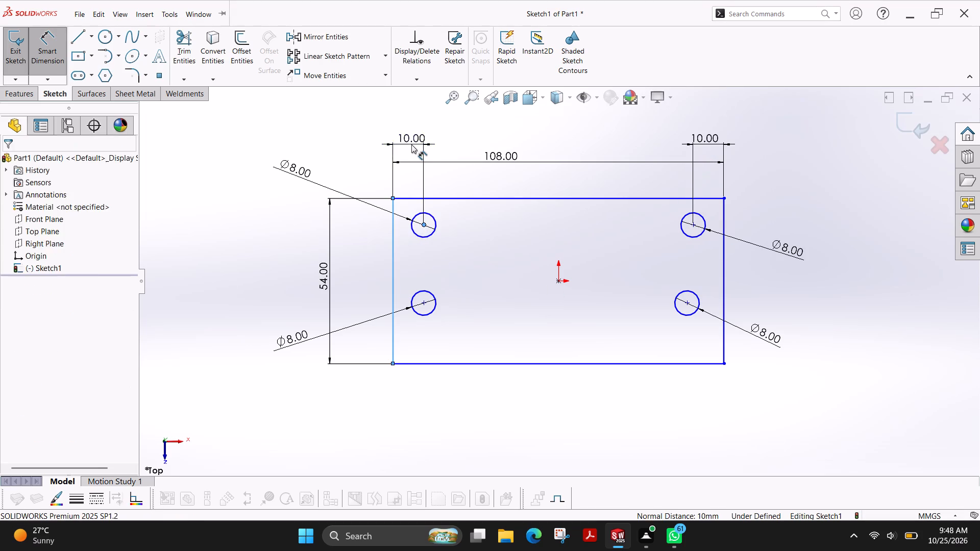
{"action": "key", "text": "Return"}
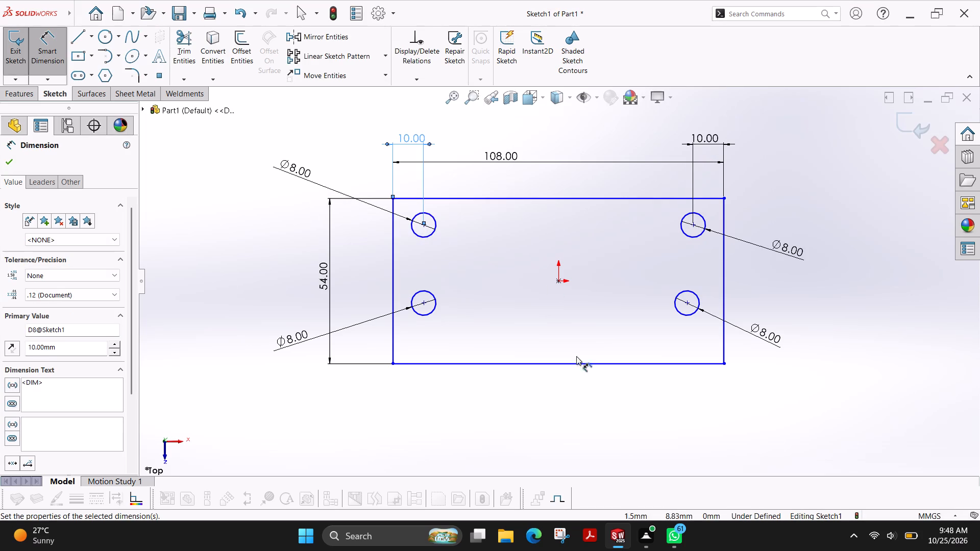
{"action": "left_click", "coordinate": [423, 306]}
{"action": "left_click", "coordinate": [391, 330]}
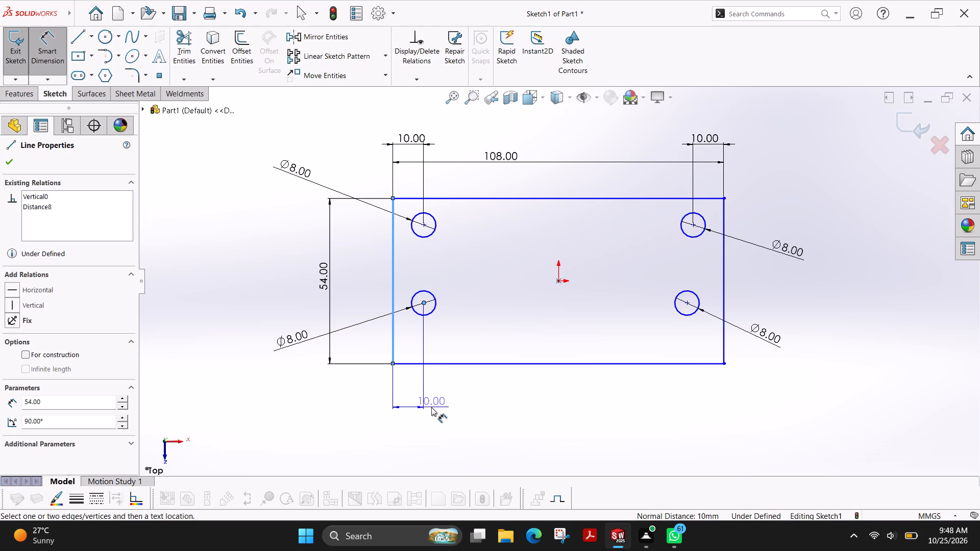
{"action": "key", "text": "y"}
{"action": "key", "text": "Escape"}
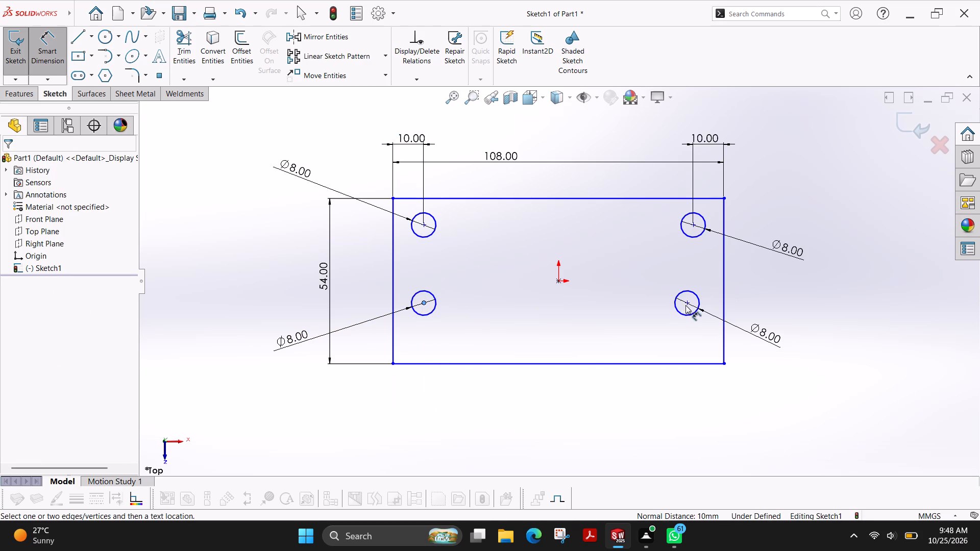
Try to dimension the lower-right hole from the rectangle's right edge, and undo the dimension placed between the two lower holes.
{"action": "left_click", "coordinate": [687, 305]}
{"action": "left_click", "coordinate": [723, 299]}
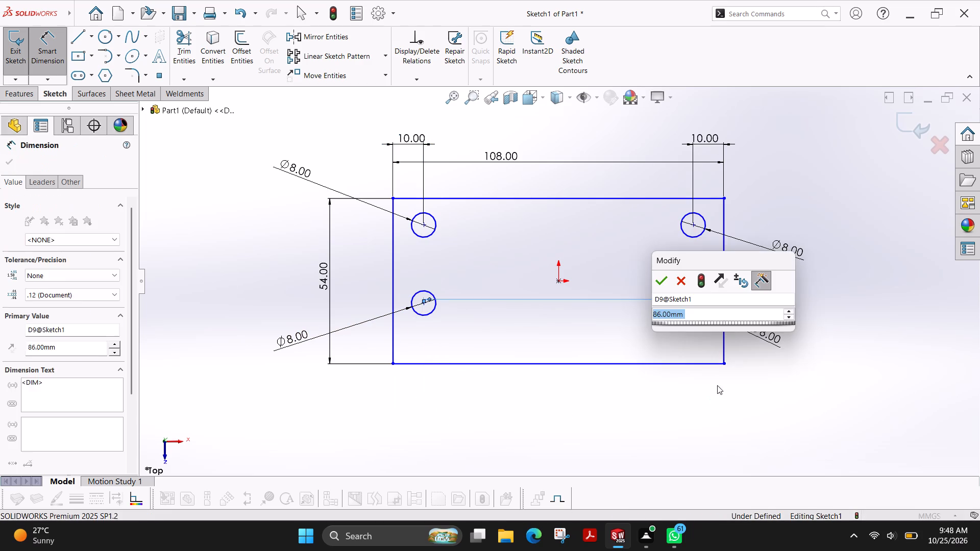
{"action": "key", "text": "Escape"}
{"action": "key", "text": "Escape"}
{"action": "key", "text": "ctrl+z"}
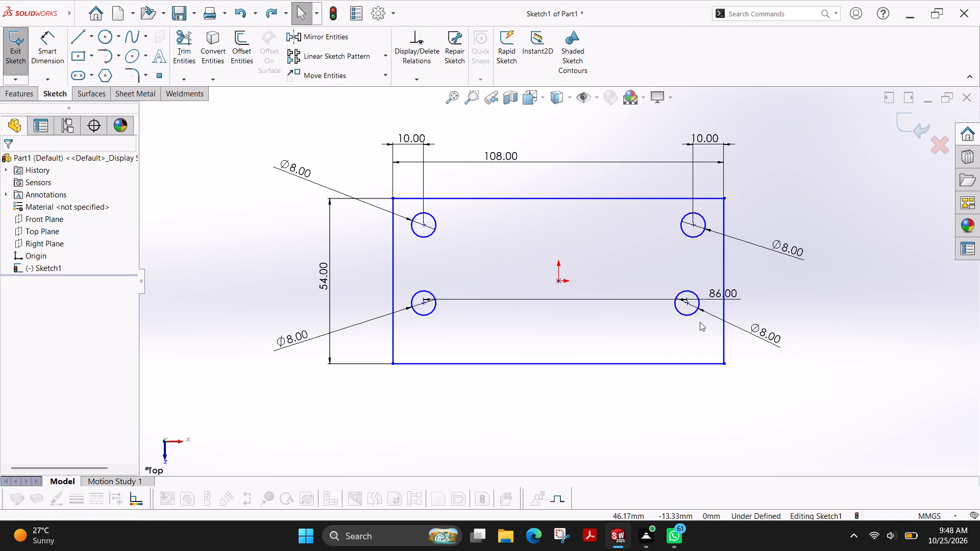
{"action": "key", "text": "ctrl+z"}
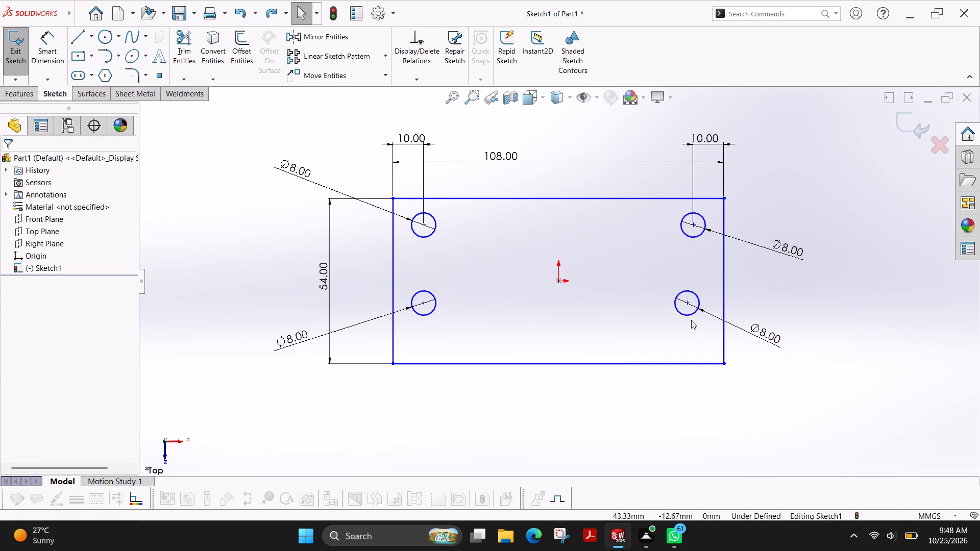
Dimension the lower-right hole's centre to 10 mm from the rectangle's right edge.
{"action": "left_click", "coordinate": [65, 53]}
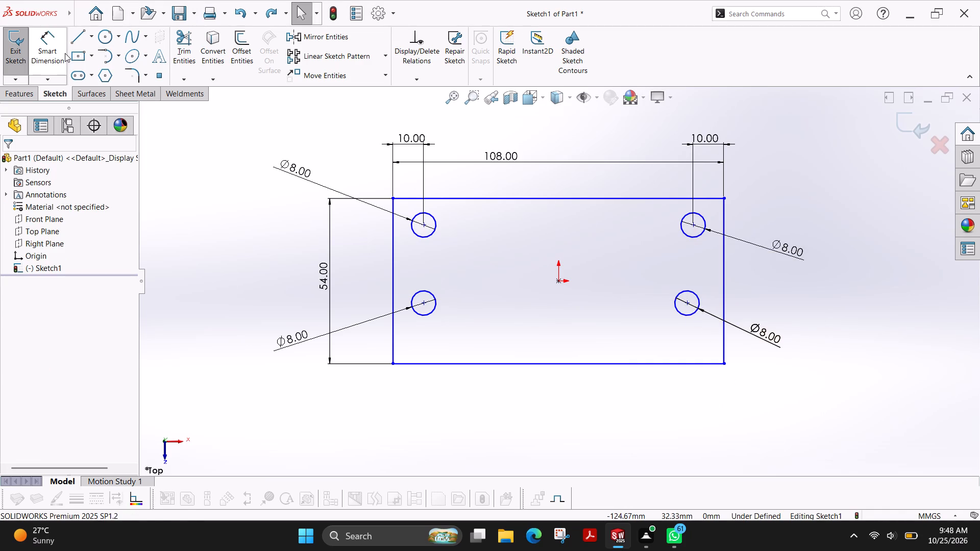
{"action": "left_click", "coordinate": [688, 304]}
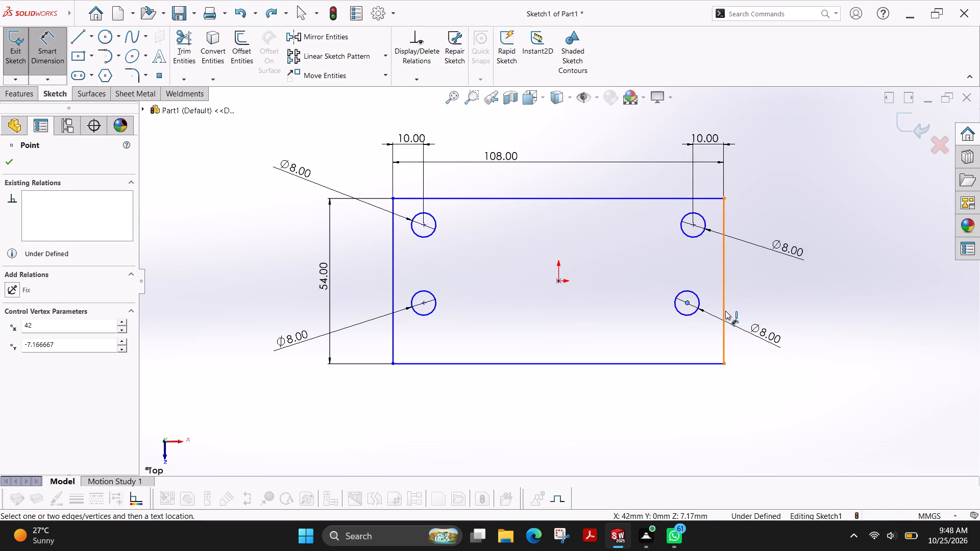
{"action": "left_click", "coordinate": [725, 311]}
{"action": "left_click", "coordinate": [713, 413]}
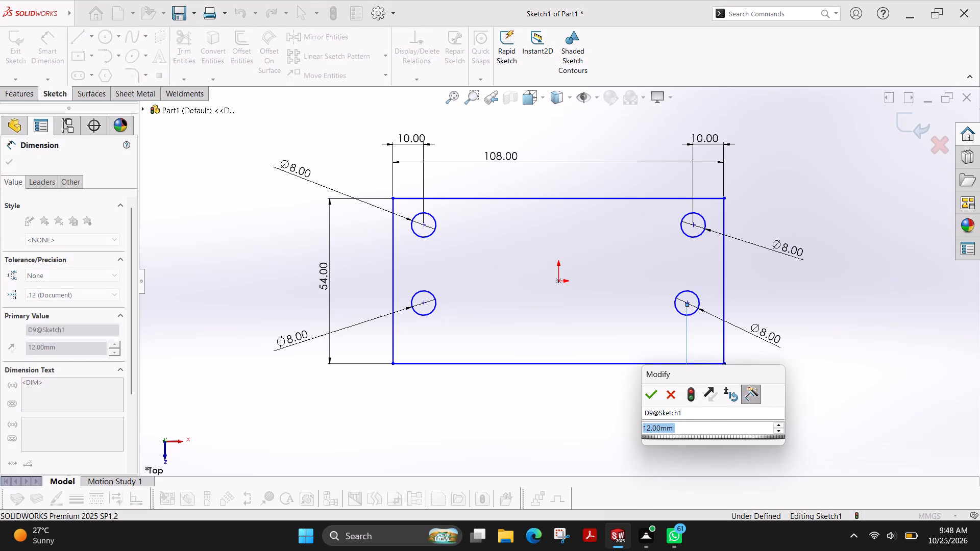
{"action": "type", "text": "10"}
{"action": "key", "text": "Return"}
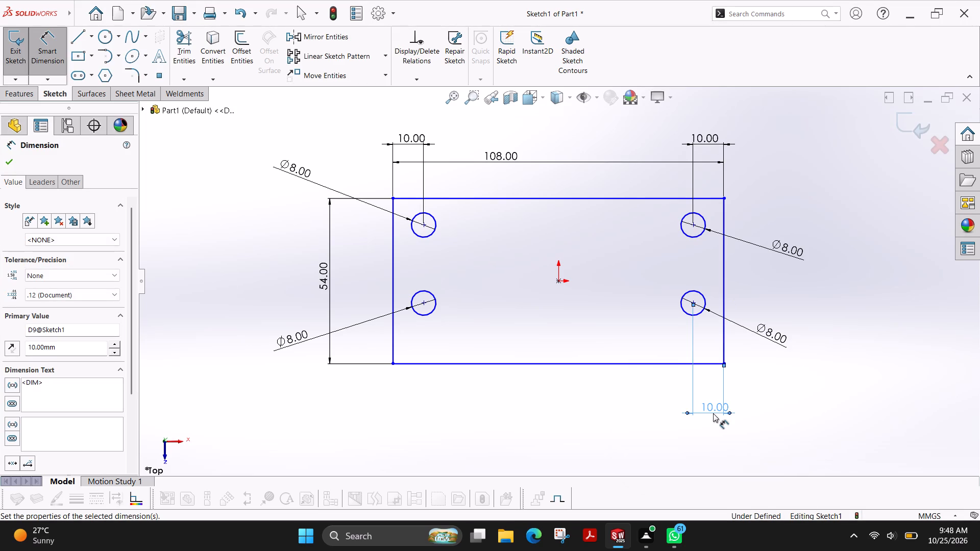
Dimension the centres of both upper holes to 10 mm below the rectangle's top edge.
{"action": "left_click", "coordinate": [693, 226]}
{"action": "left_click", "coordinate": [708, 196]}
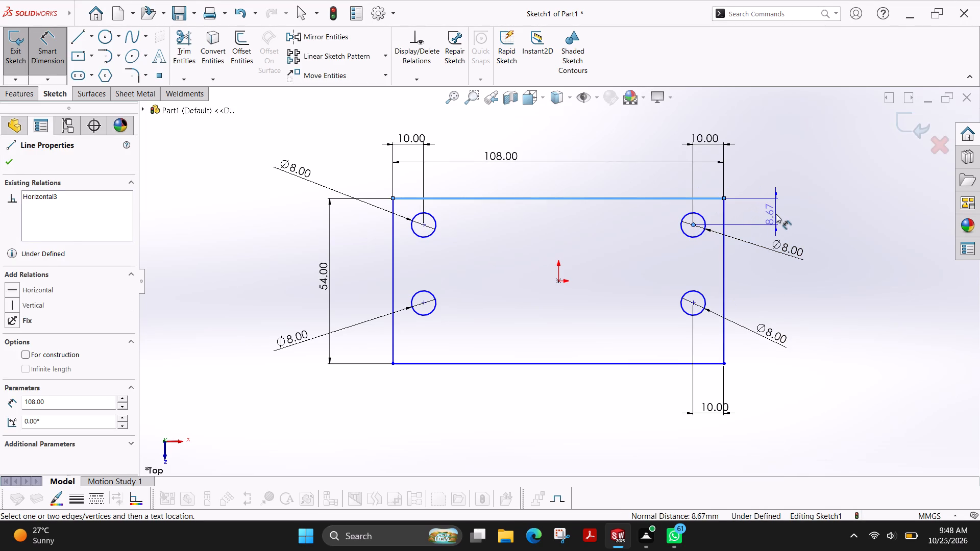
{"action": "left_click", "coordinate": [776, 214]}
{"action": "type", "text": "10"}
{"action": "key", "text": "Return"}
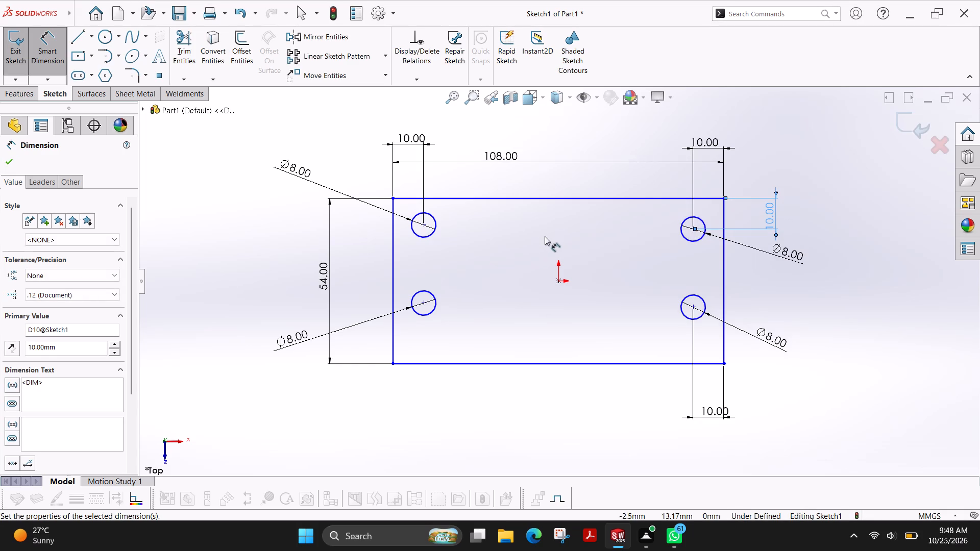
{"action": "left_click", "coordinate": [425, 223]}
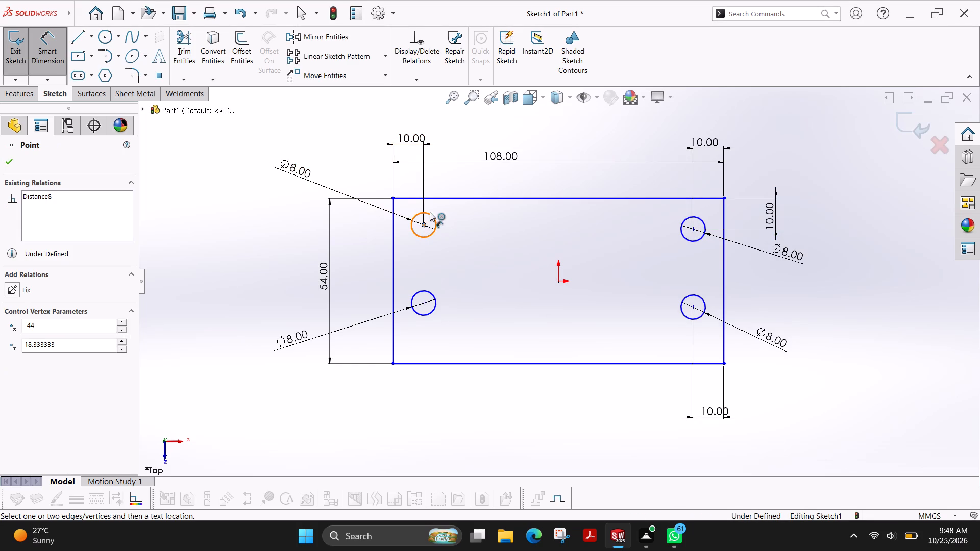
{"action": "left_click", "coordinate": [440, 196]}
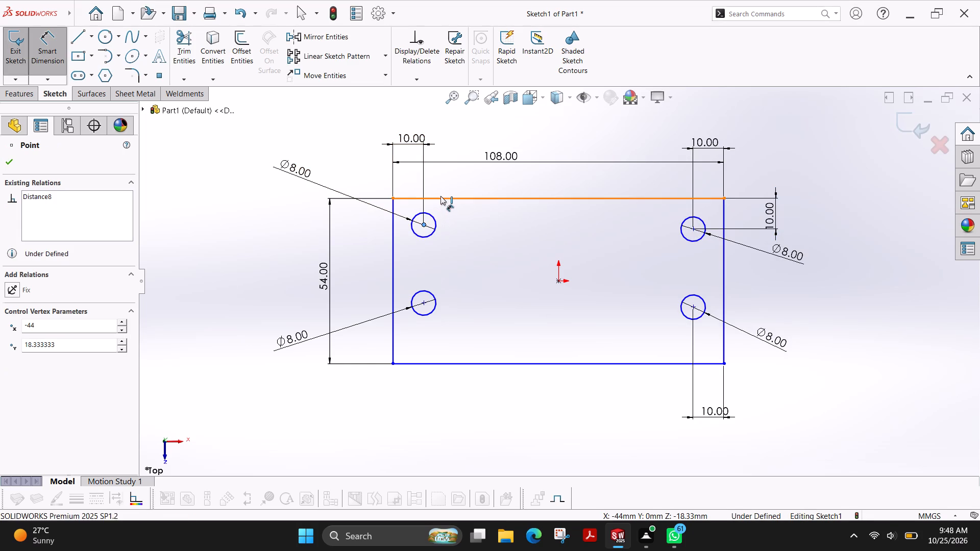
{"action": "left_click", "coordinate": [363, 222]}
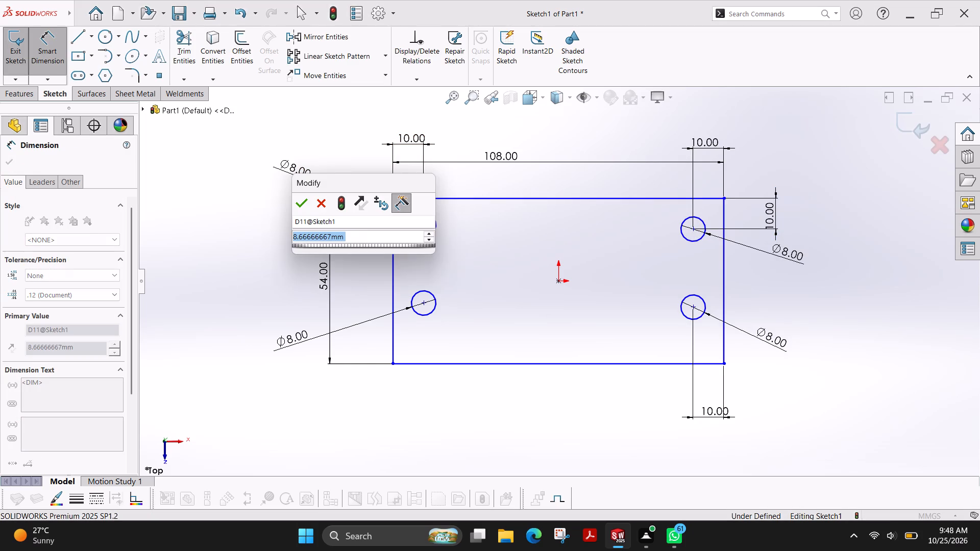
{"action": "type", "text": "10"}
{"action": "key", "text": "Return"}
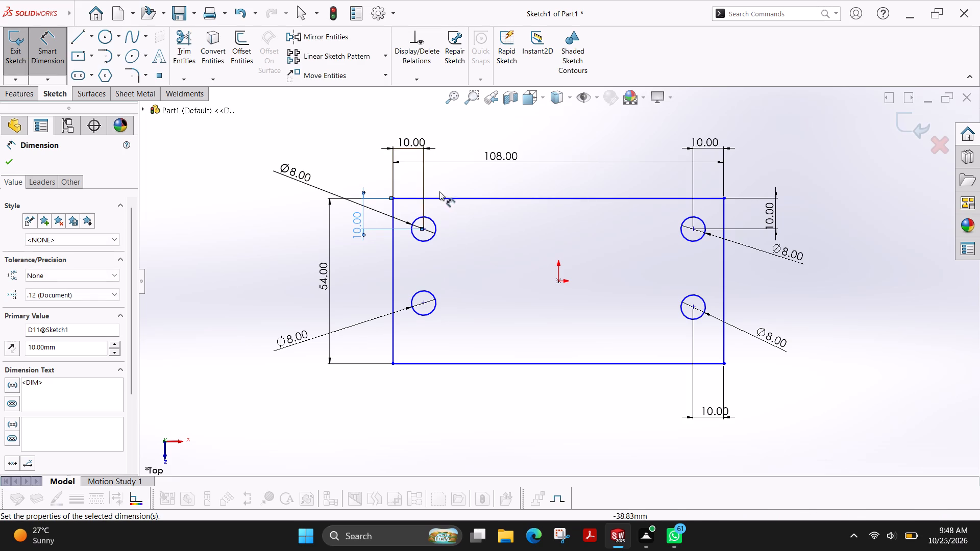
Dimension the vertical centre-to-centre spacing of the left and right hole pairs to 25 mm each.
{"action": "left_click", "coordinate": [426, 229]}
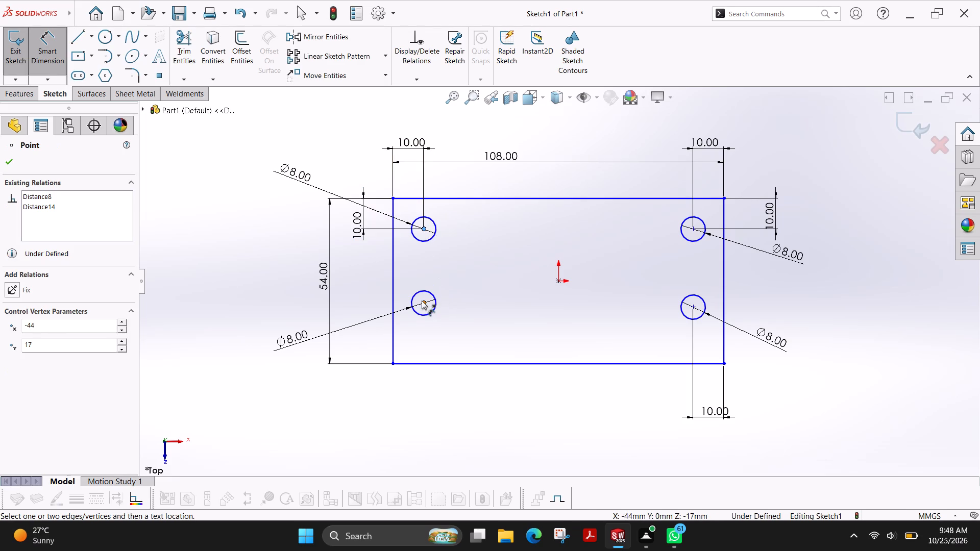
{"action": "left_click", "coordinate": [422, 301]}
{"action": "left_click", "coordinate": [373, 284]}
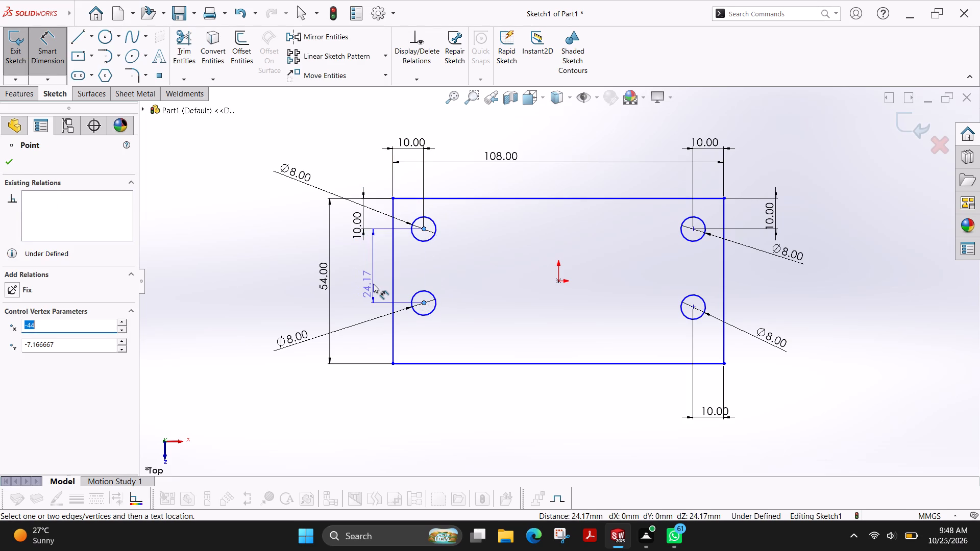
{"action": "type", "text": "25"}
{"action": "key", "text": "Return"}
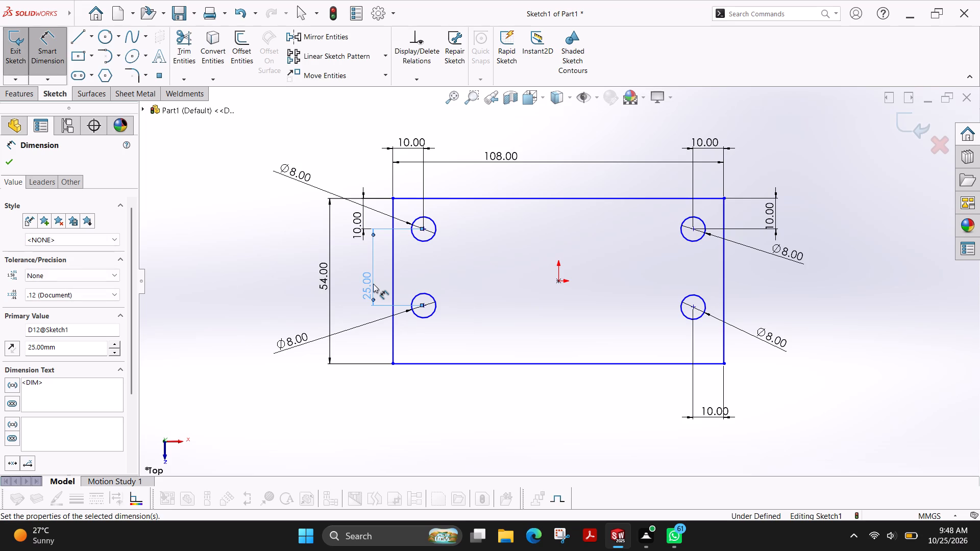
{"action": "left_click", "coordinate": [693, 307]}
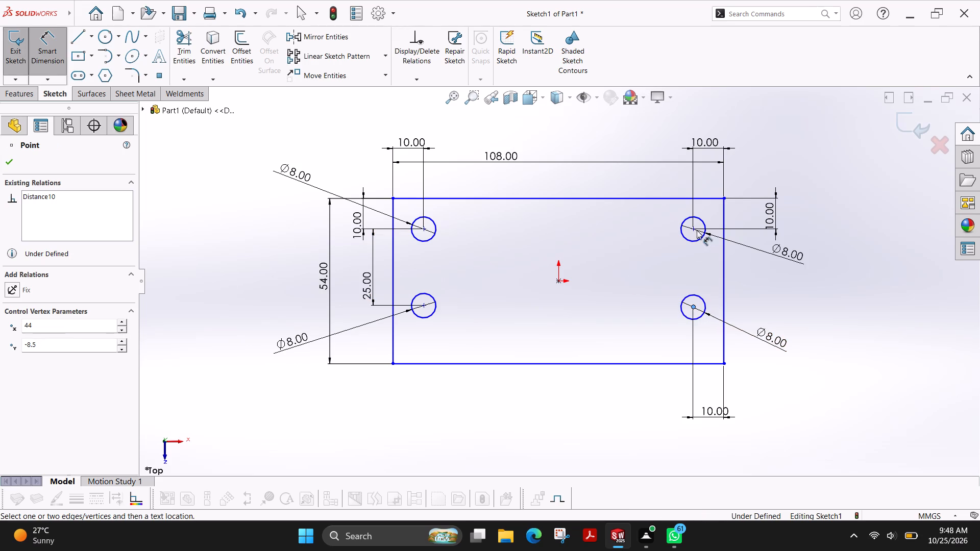
{"action": "left_click", "coordinate": [695, 229]}
{"action": "left_click", "coordinate": [749, 268]}
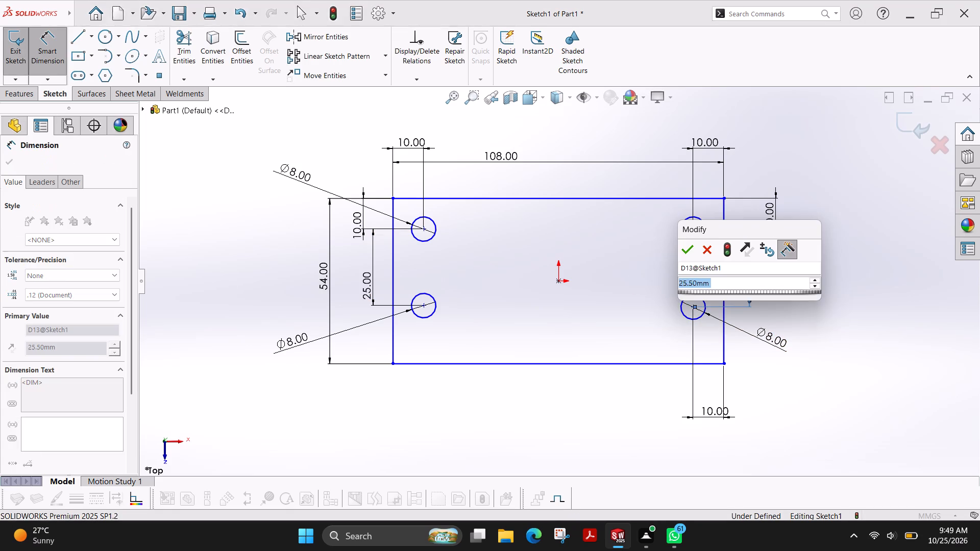
{"action": "type", "text": "25"}
{"action": "key", "text": "Return"}
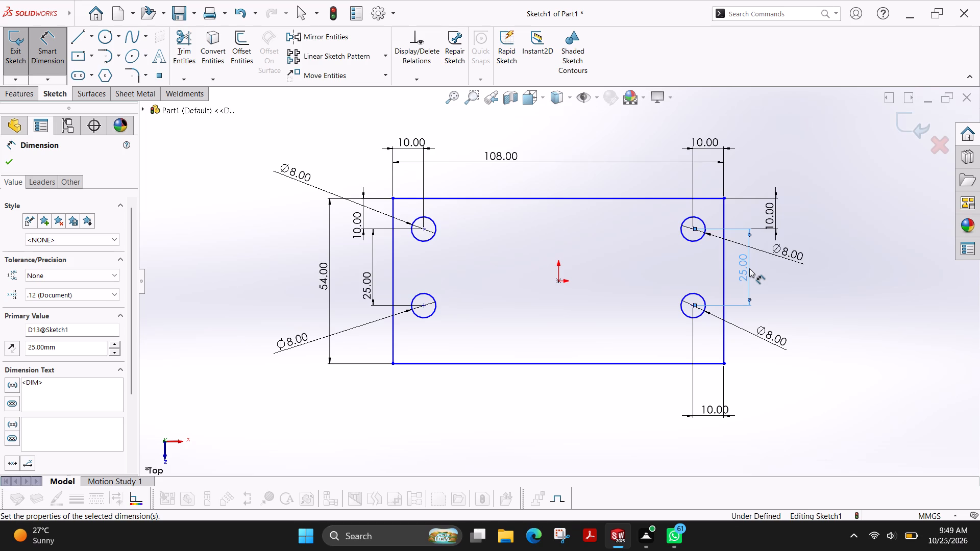
Round the rectangle's two bottom corners with 10 mm sketch fillets.
{"action": "left_click", "coordinate": [129, 81]}
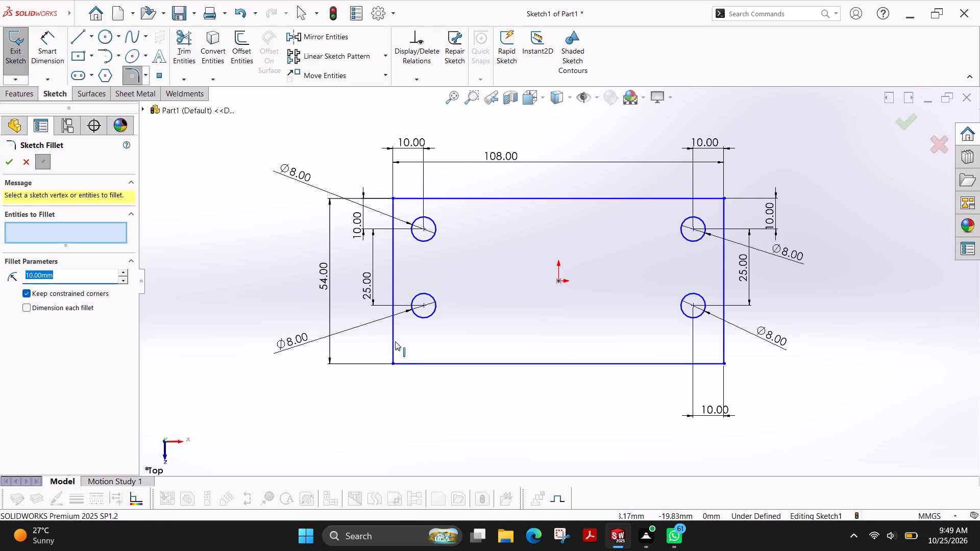
{"action": "left_click", "coordinate": [395, 341]}
{"action": "left_click", "coordinate": [459, 364]}
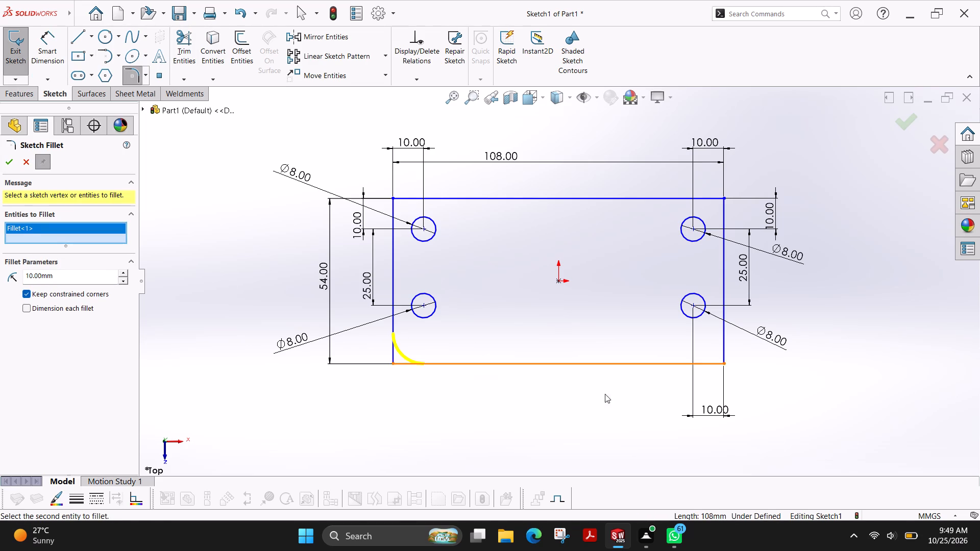
{"action": "left_click", "coordinate": [722, 337]}
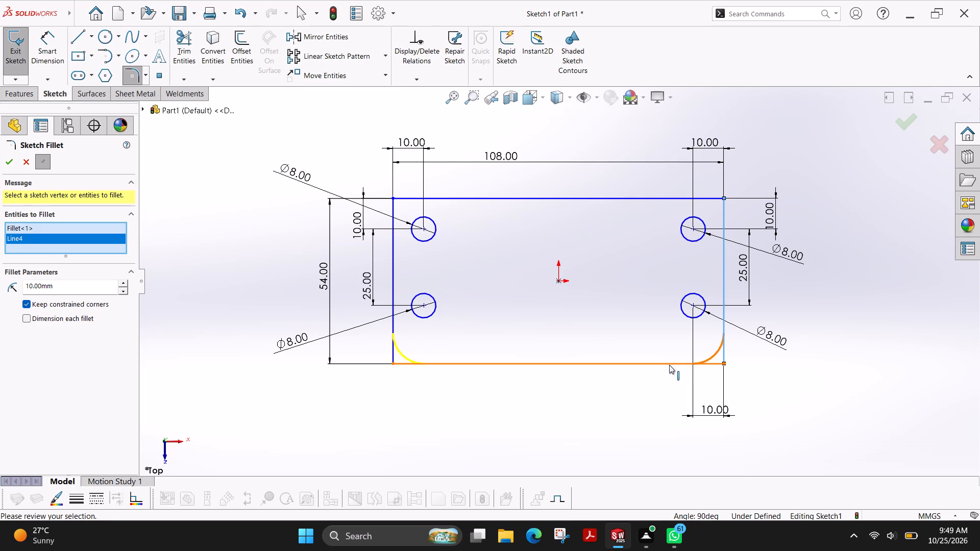
{"action": "left_click", "coordinate": [669, 365]}
{"action": "left_click", "coordinate": [9, 168]}
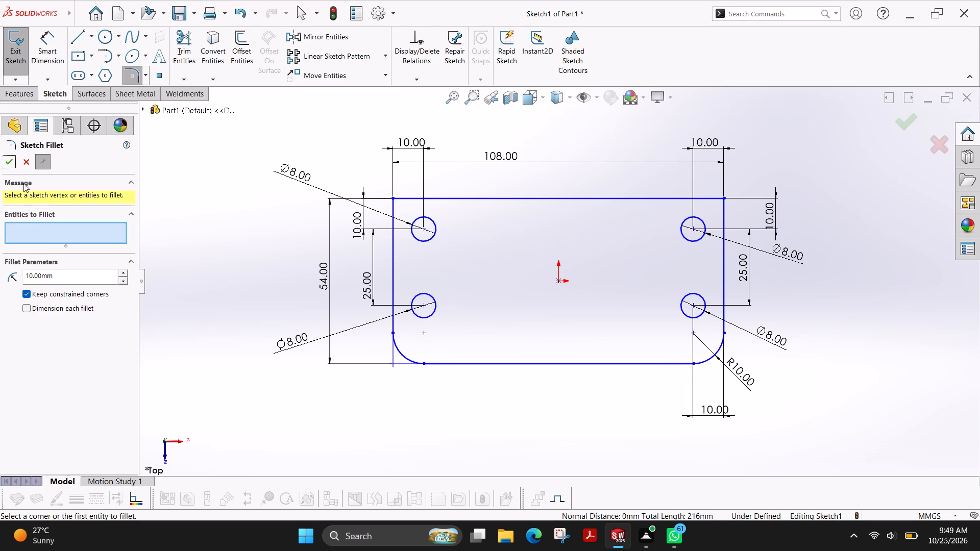
{"action": "left_click", "coordinate": [9, 165]}
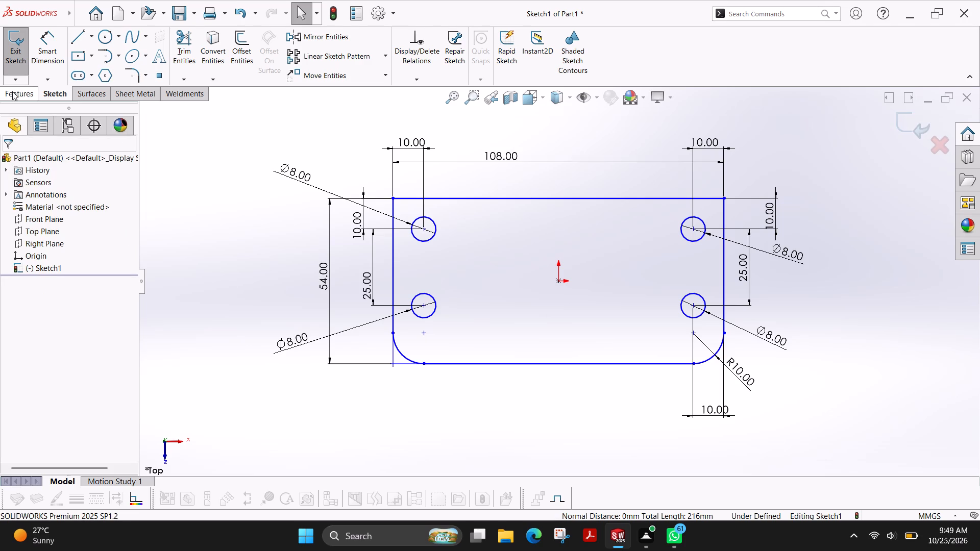
Extrude the plate sketch as a blind boss 11 mm deep and clear the selection.
{"action": "left_click", "coordinate": [12, 91]}
{"action": "left_click", "coordinate": [11, 46]}
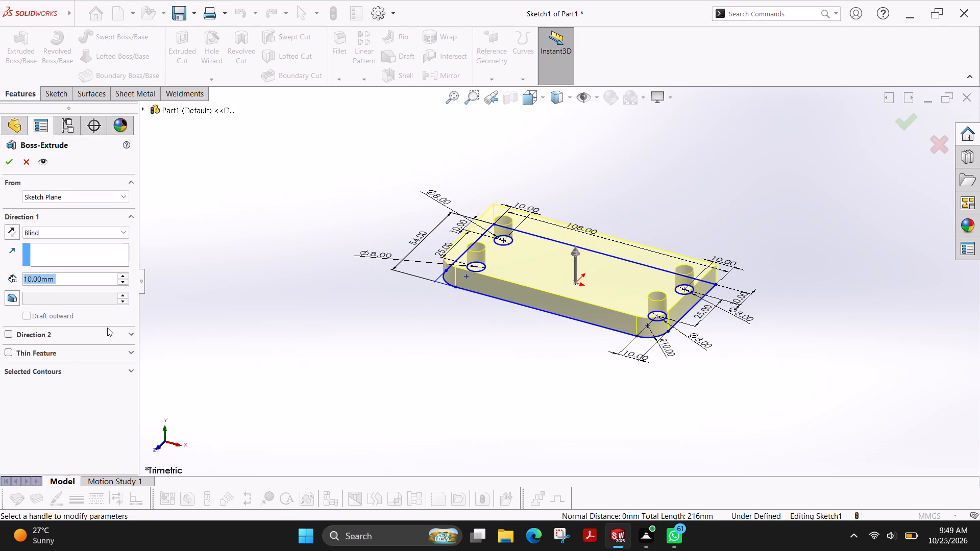
{"action": "type", "text": "11"}
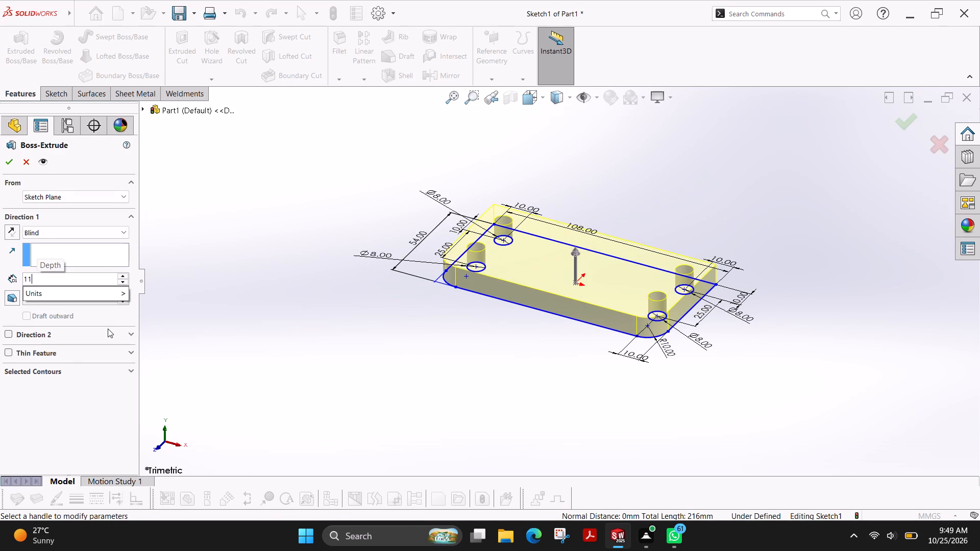
{"action": "key", "text": "Return"}
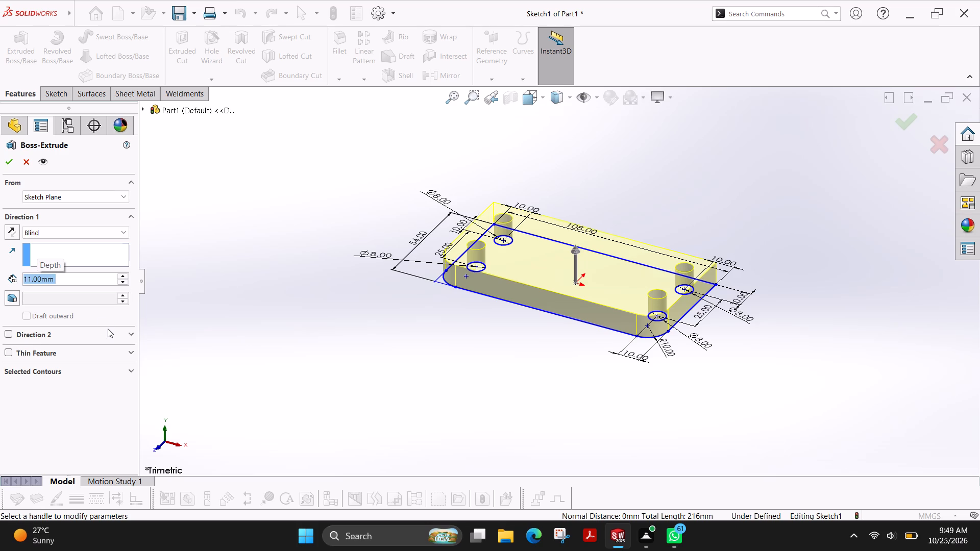
{"action": "left_click", "coordinate": [9, 159]}
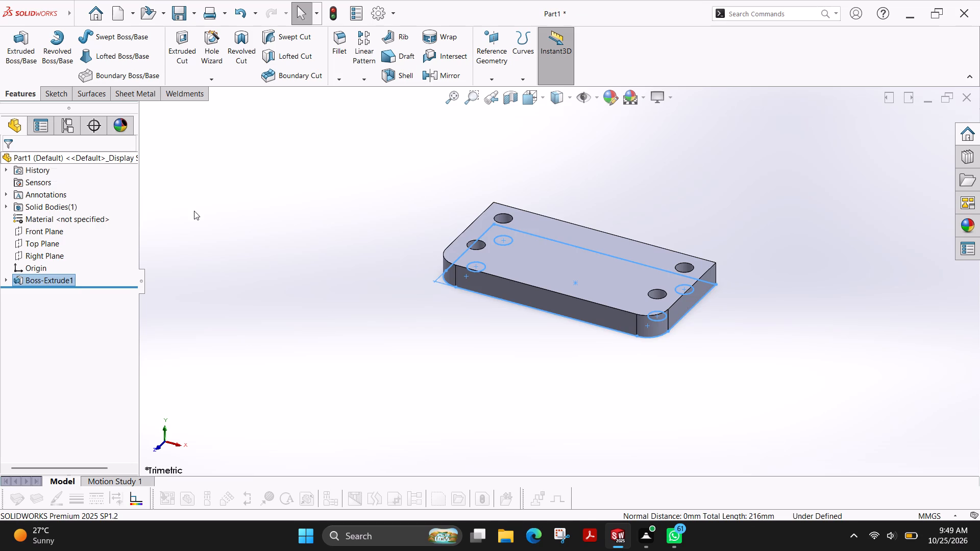
{"action": "key", "text": "Escape"}
{"action": "left_click", "coordinate": [542, 252]}
{"action": "key", "text": "Escape"}
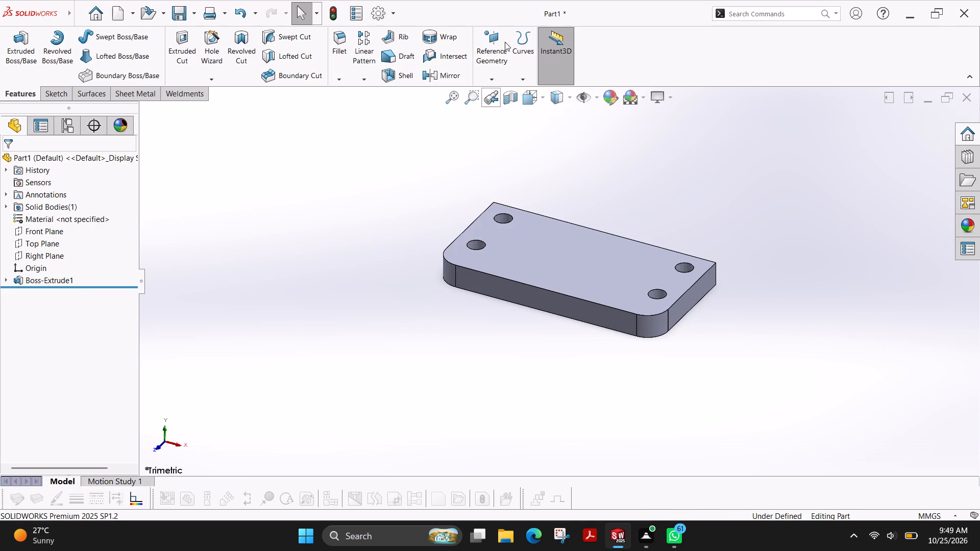
Create a reference plane from the Right Plane with a 0 mm offset.
{"action": "left_click", "coordinate": [498, 77]}
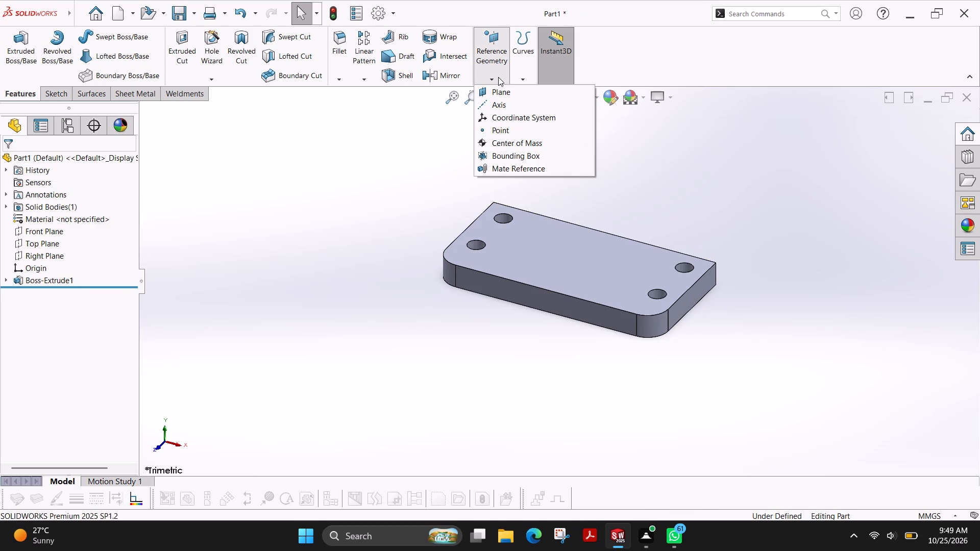
{"action": "left_click", "coordinate": [509, 91]}
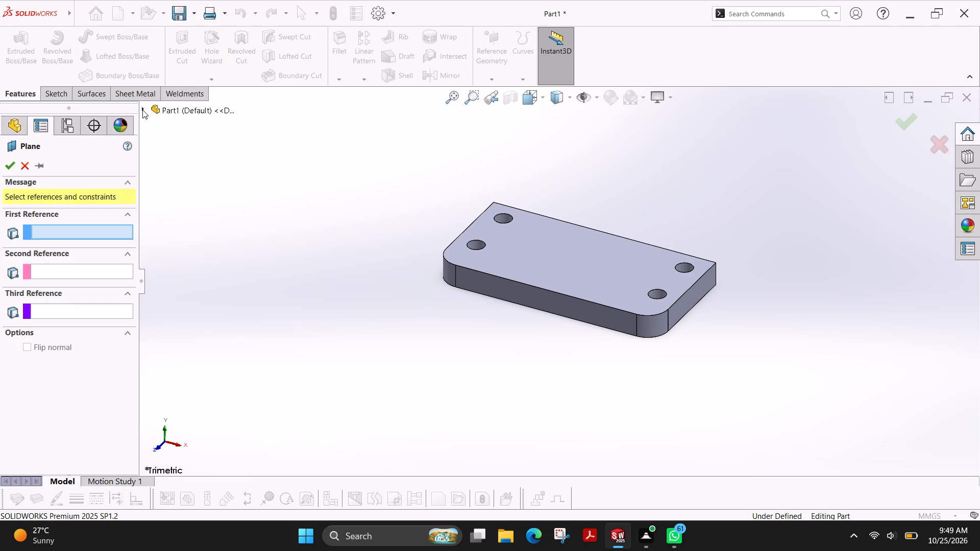
{"action": "left_click", "coordinate": [142, 110]}
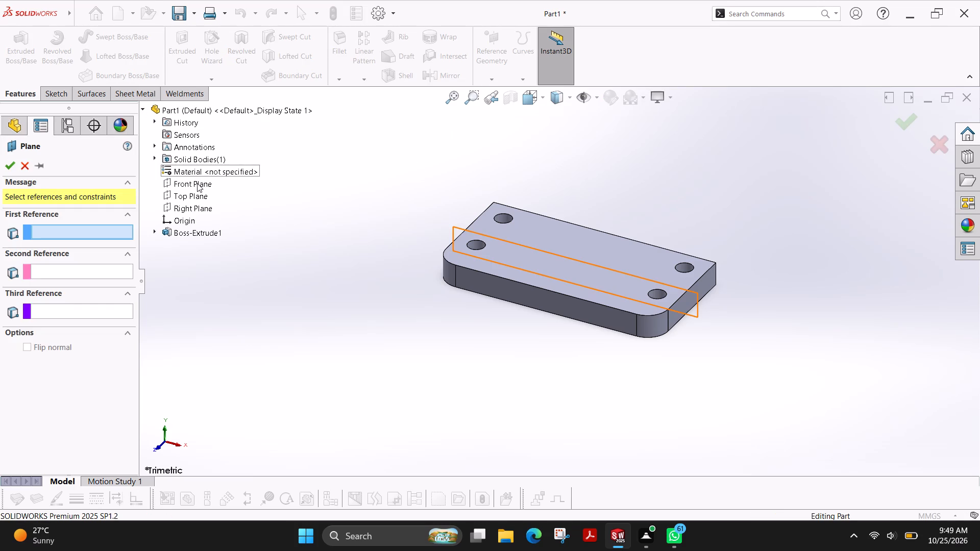
{"action": "left_click", "coordinate": [203, 204]}
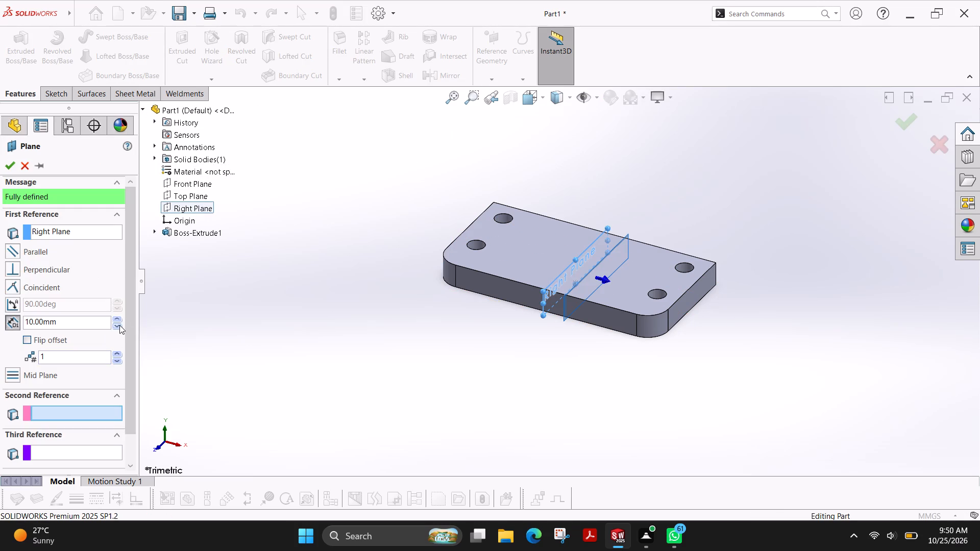
{"action": "left_click", "coordinate": [119, 325]}
{"action": "left_click", "coordinate": [5, 167]}
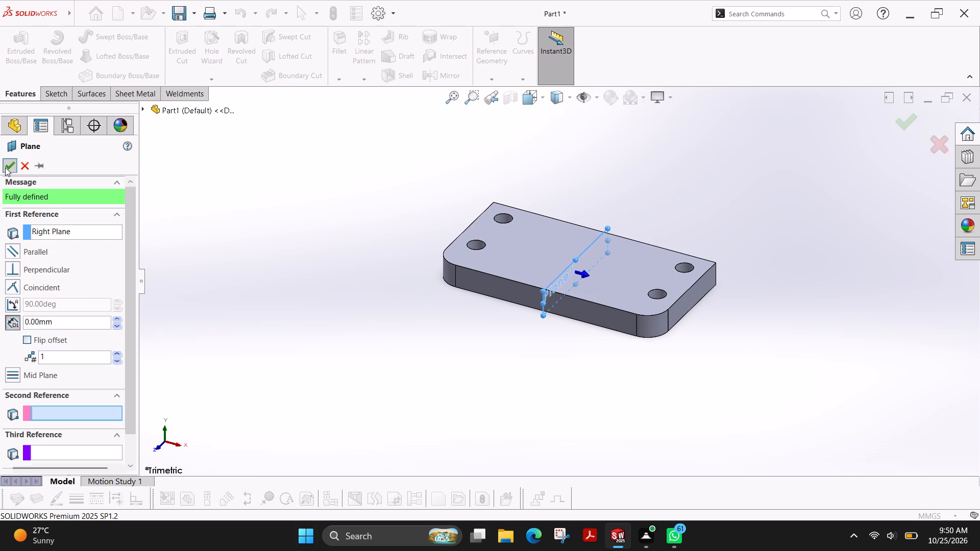
Enlarge the new reference plane's outline so it extends well beyond the plate in height and depth.
{"action": "left_click_drag", "start_coordinate": [576, 261], "coordinate": [558, 191]}
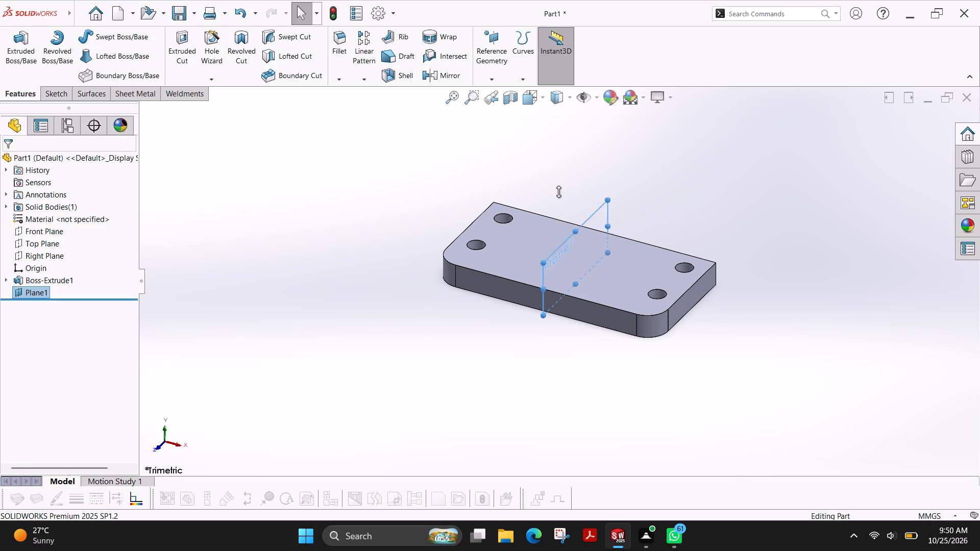
{"action": "left_click_drag", "start_coordinate": [558, 191], "coordinate": [555, 172]}
{"action": "left_click_drag", "start_coordinate": [544, 248], "coordinate": [479, 287]}
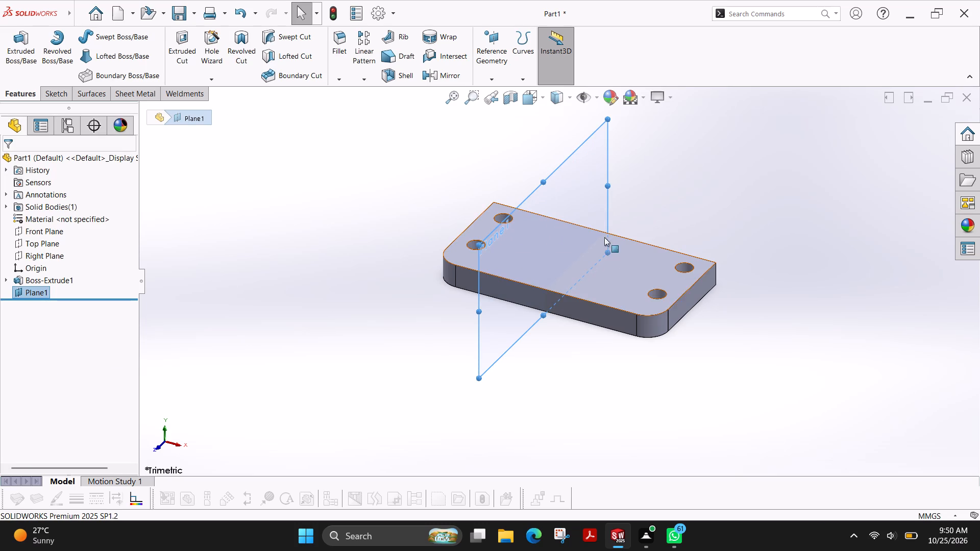
{"action": "left_click_drag", "start_coordinate": [609, 188], "coordinate": [692, 170]}
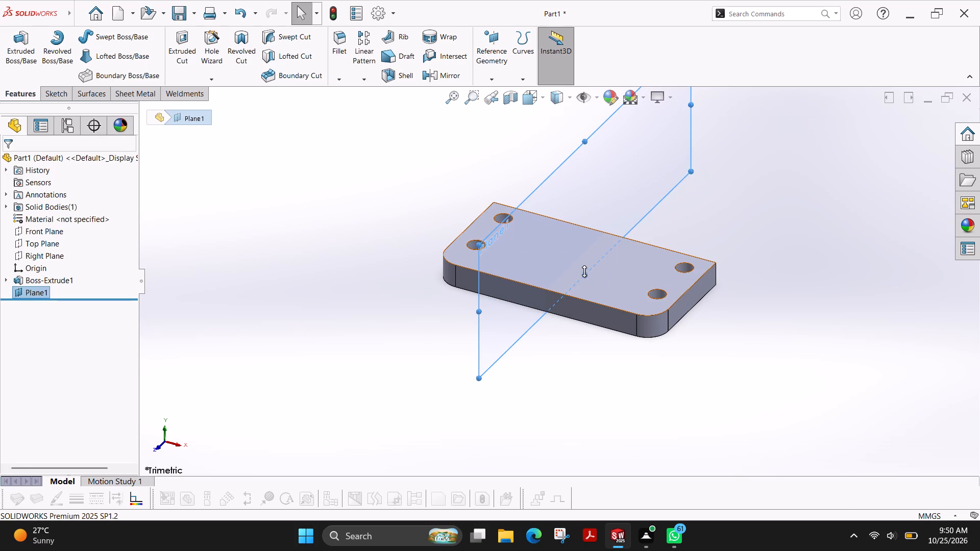
{"action": "left_click_drag", "start_coordinate": [582, 271], "coordinate": [643, 381]}
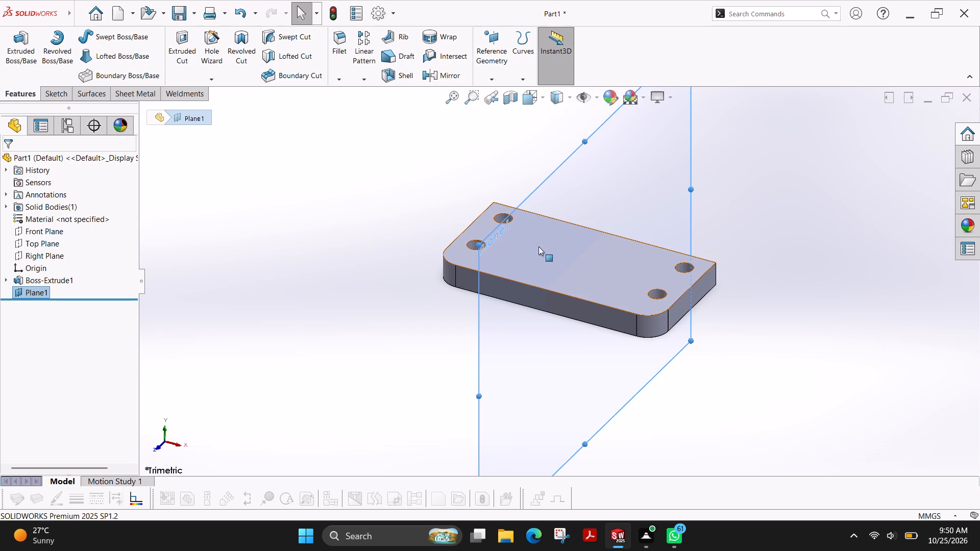
On the new plane, sketch three connected lines from the plate's top edge: about 10 mm up, 7 mm inward and 9 mm up.
{"action": "left_click", "coordinate": [56, 92]}
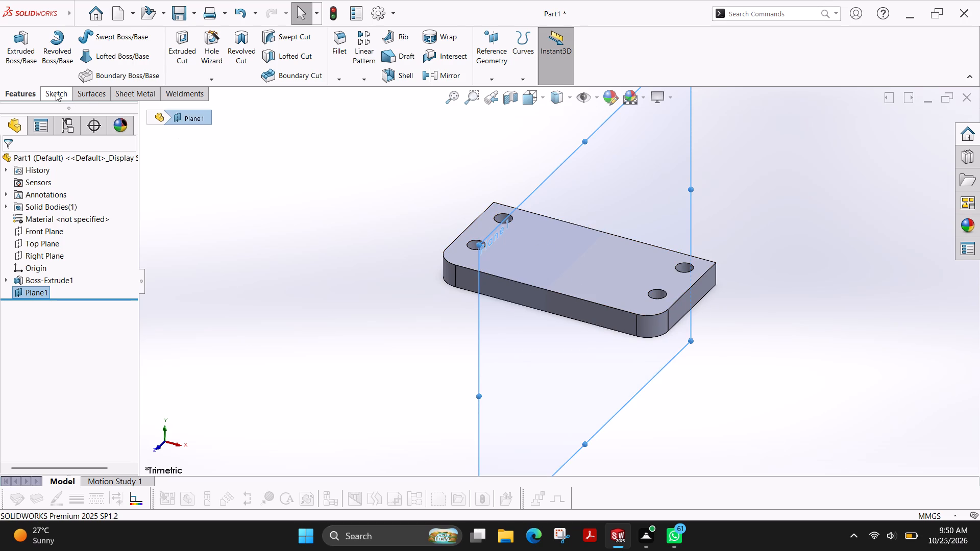
{"action": "left_click", "coordinate": [10, 45]}
{"action": "scroll", "coordinate": [570, 217], "scroll_direction": "down", "scroll_amount": 4}
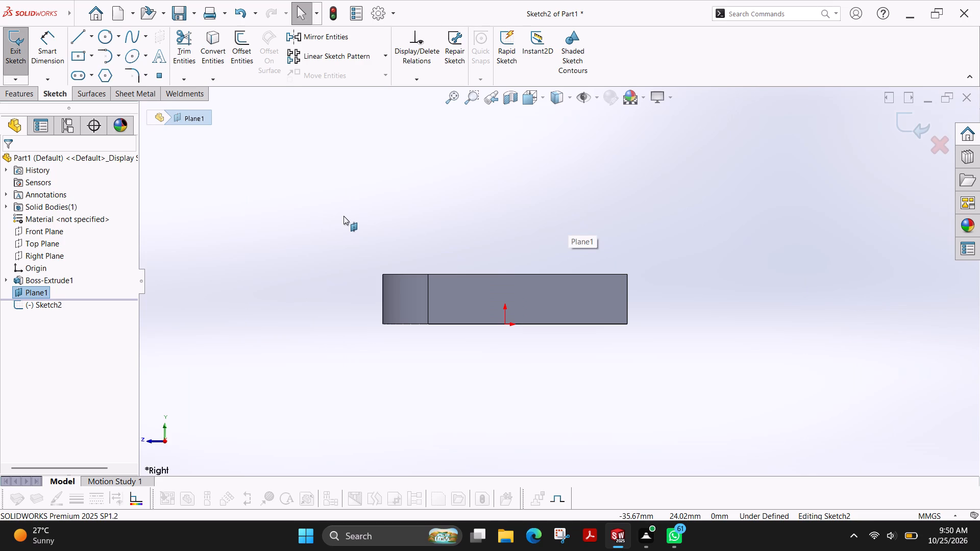
{"action": "left_click", "coordinate": [79, 43]}
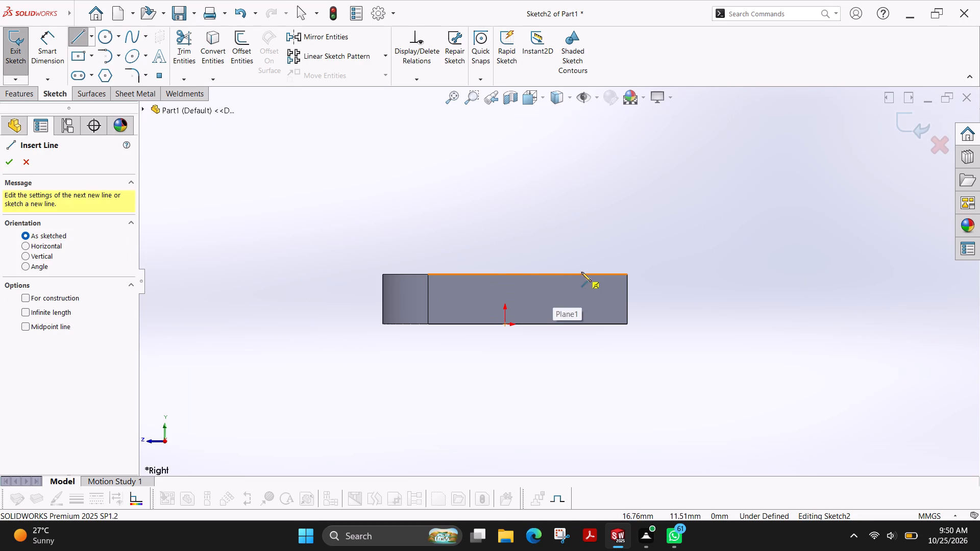
{"action": "left_click", "coordinate": [588, 274]}
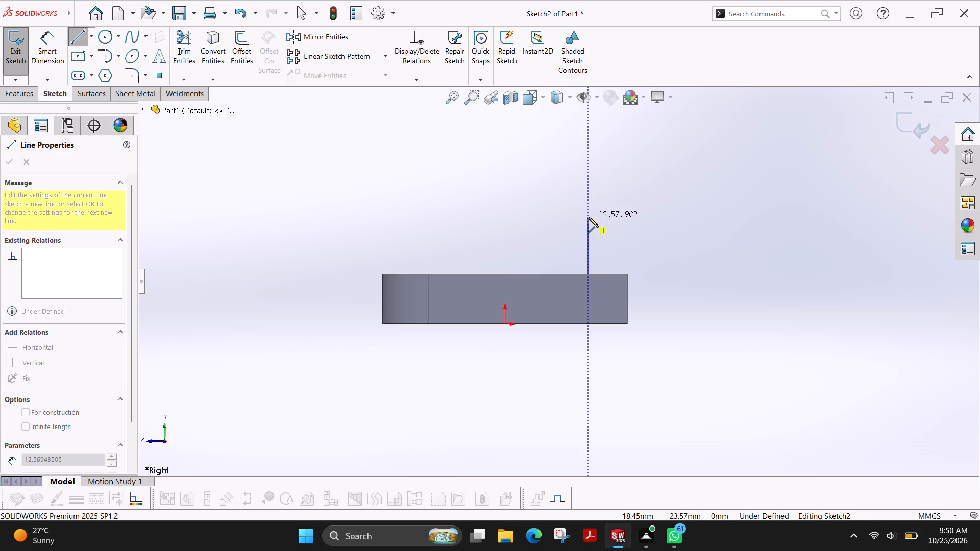
{"action": "left_click", "coordinate": [590, 227]}
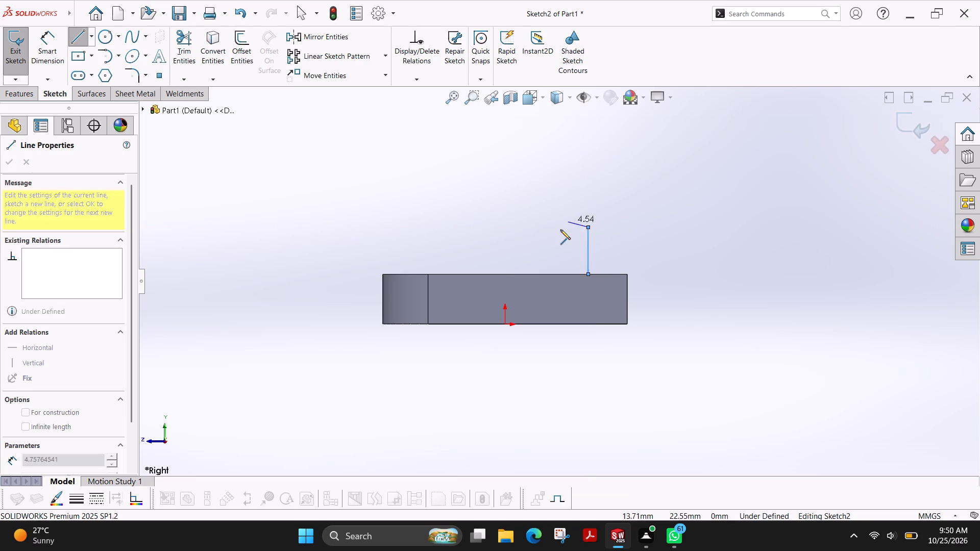
{"action": "left_click", "coordinate": [558, 229]}
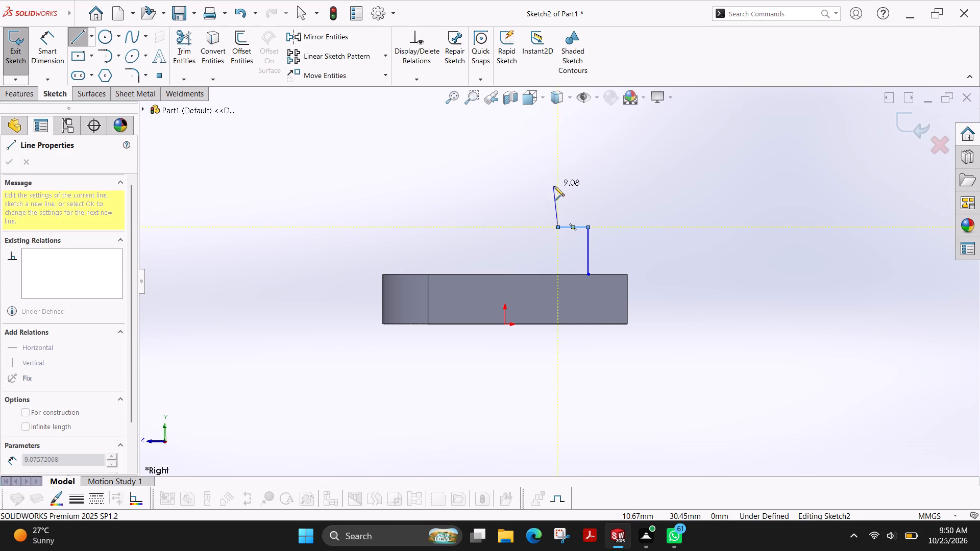
{"action": "left_click", "coordinate": [557, 187]}
{"action": "key", "text": "Escape"}
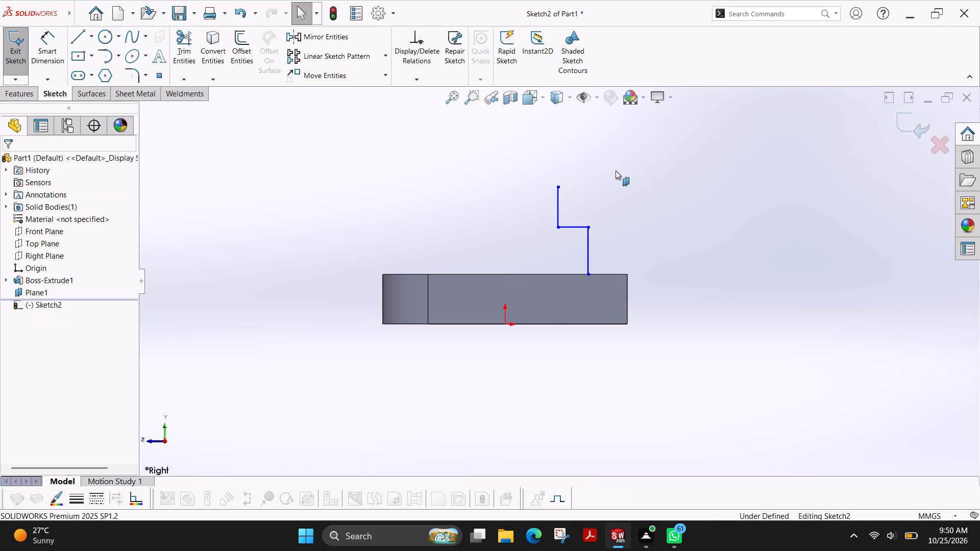
Dimension the stepped profile's overall height to 21 mm and its lower vertical line to 12 mm.
{"action": "left_click", "coordinate": [53, 55]}
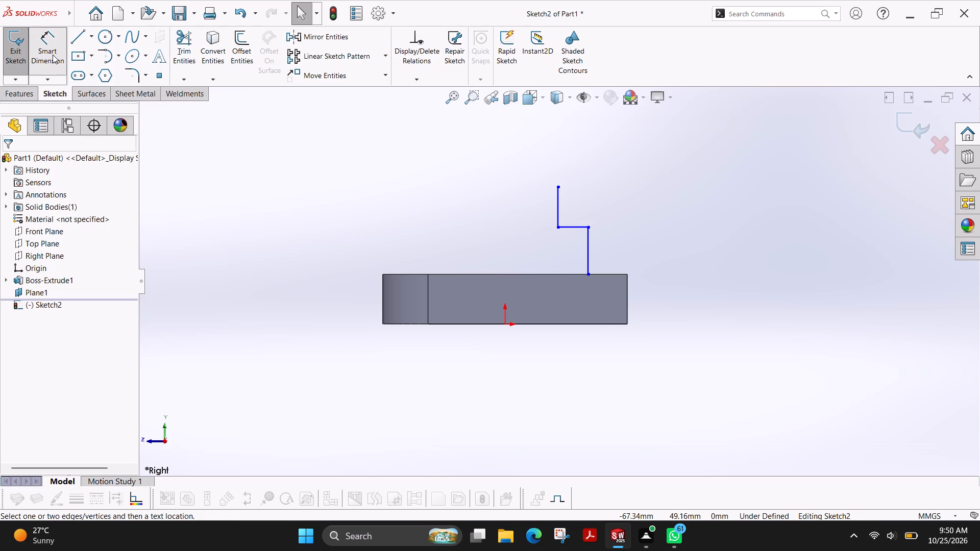
{"action": "left_click", "coordinate": [559, 186]}
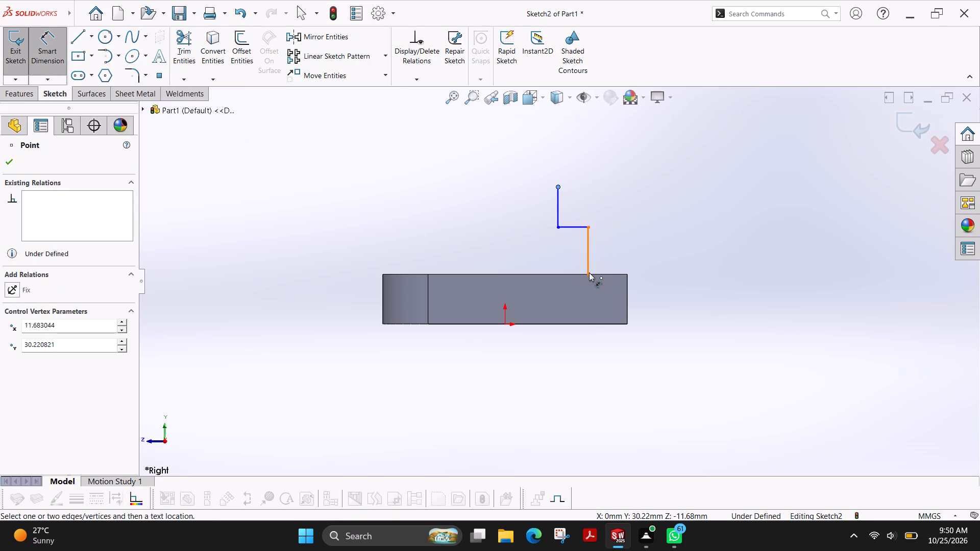
{"action": "left_click", "coordinate": [587, 273]}
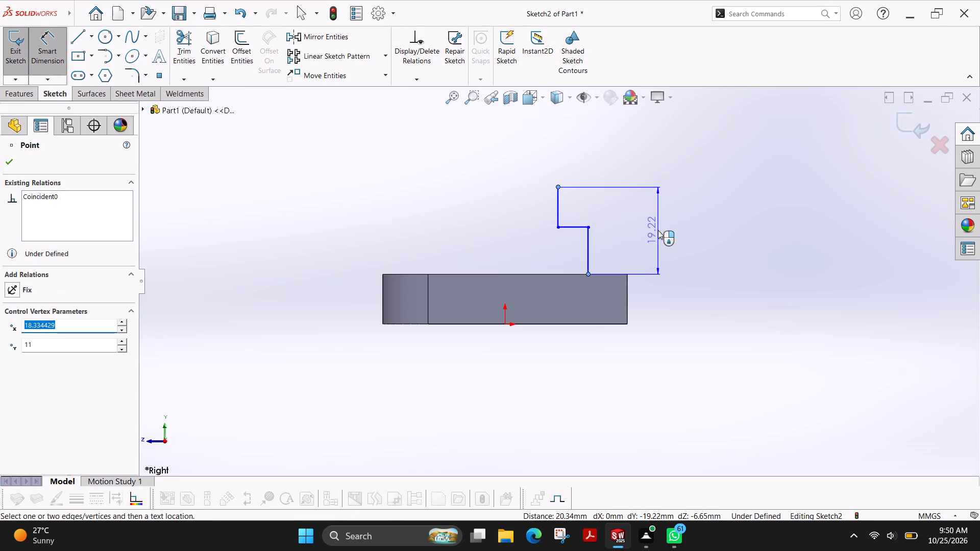
{"action": "left_click", "coordinate": [678, 228]}
{"action": "type", "text": "21"}
{"action": "key", "text": "Return"}
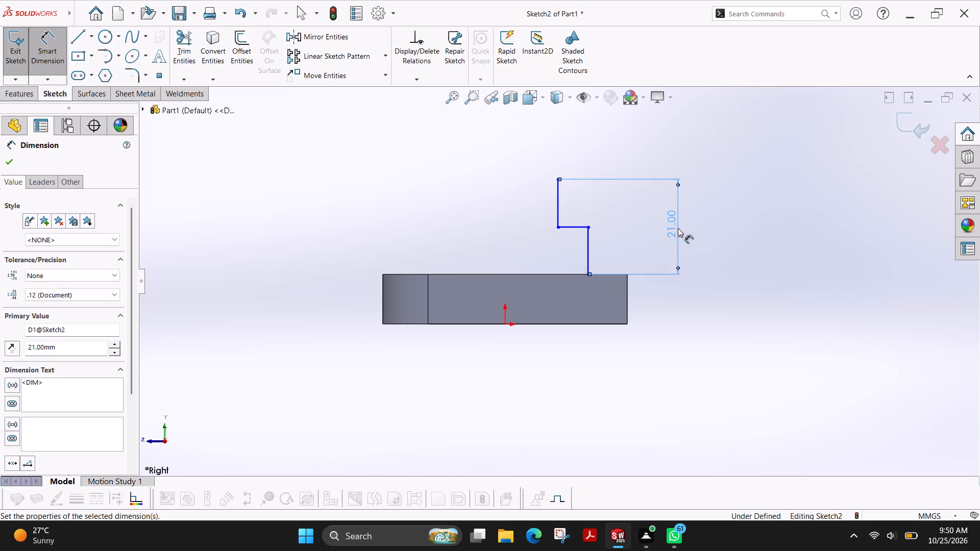
{"action": "left_click", "coordinate": [586, 248]}
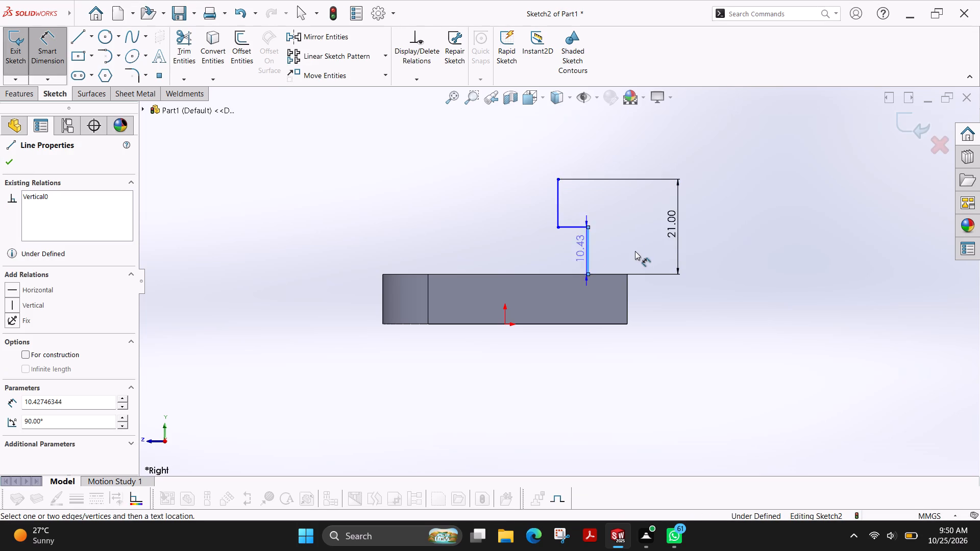
{"action": "left_click", "coordinate": [634, 251]}
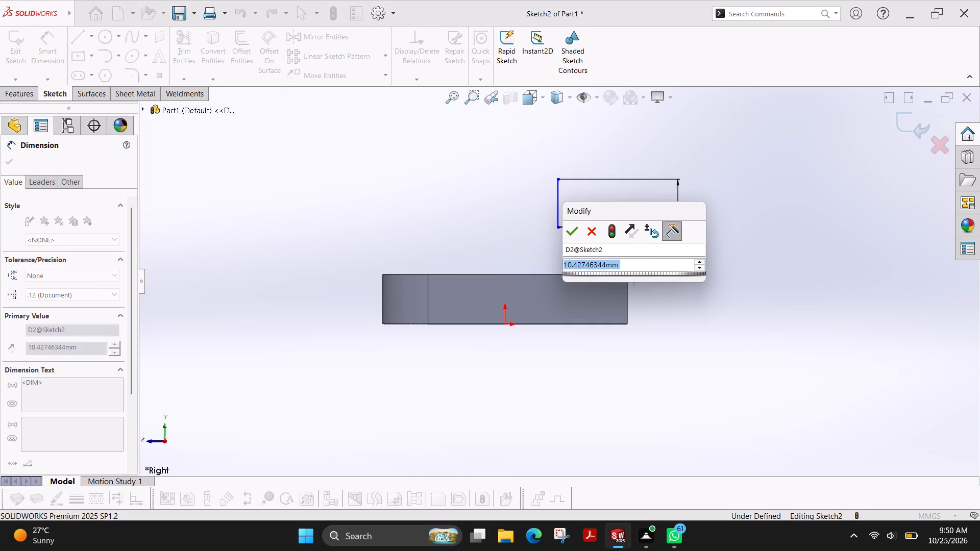
{"action": "type", "text": "12"}
{"action": "key", "text": "Return"}
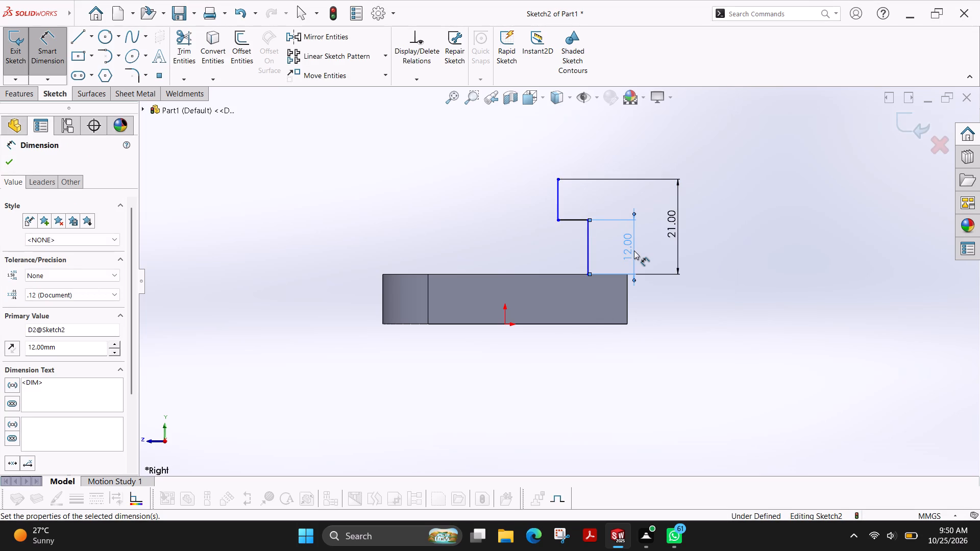
Dimension the profile's bottom endpoint to 6 mm from the plate's square-cornered rear edge.
{"action": "left_click", "coordinate": [587, 277]}
{"action": "left_click", "coordinate": [627, 275]}
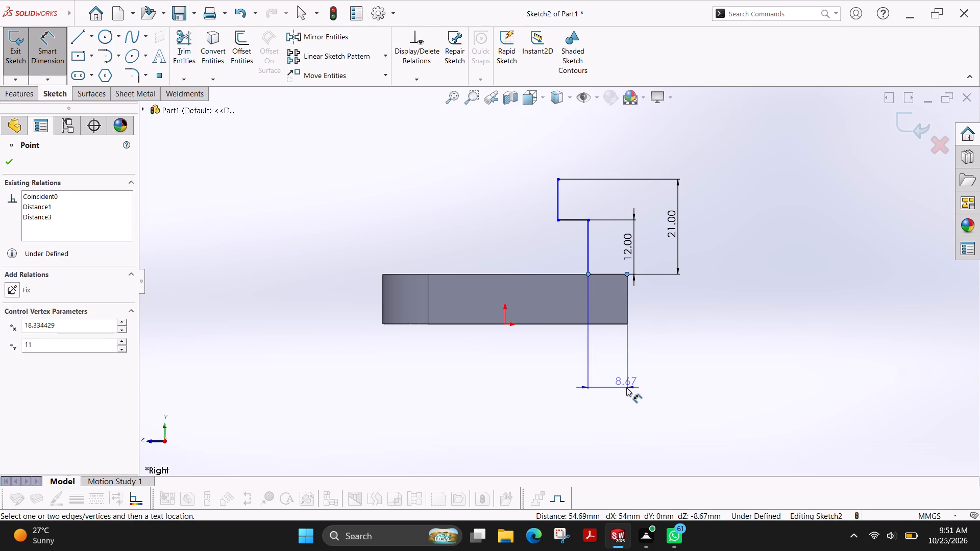
{"action": "left_click", "coordinate": [651, 388]}
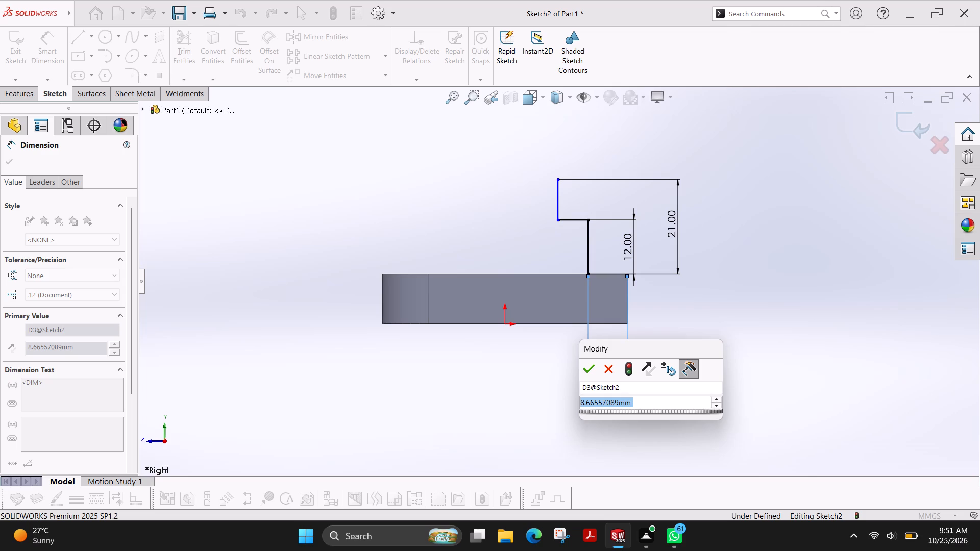
{"action": "key", "text": "6"}
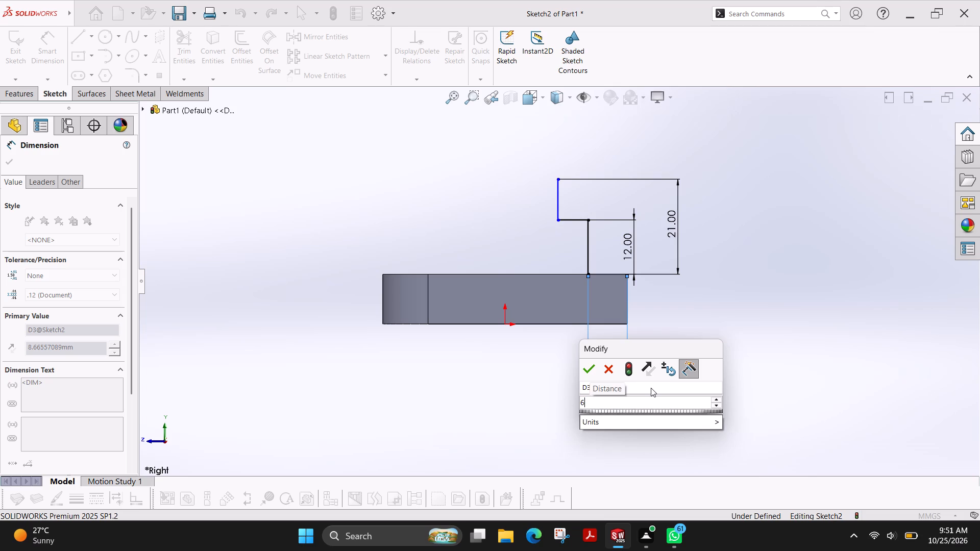
{"action": "key", "text": "Return"}
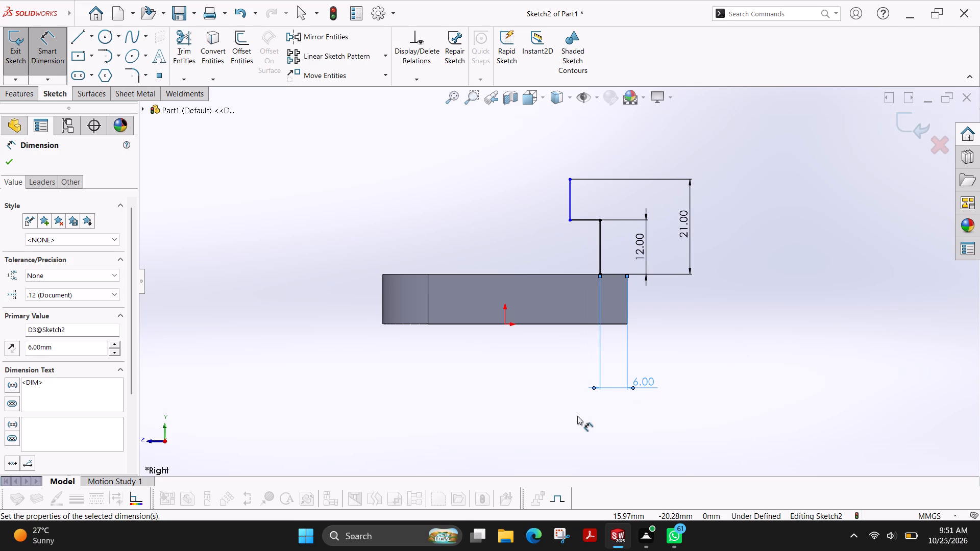
Open the choice of arc types for the stepped profile sketch.
{"action": "left_click", "coordinate": [141, 77]}
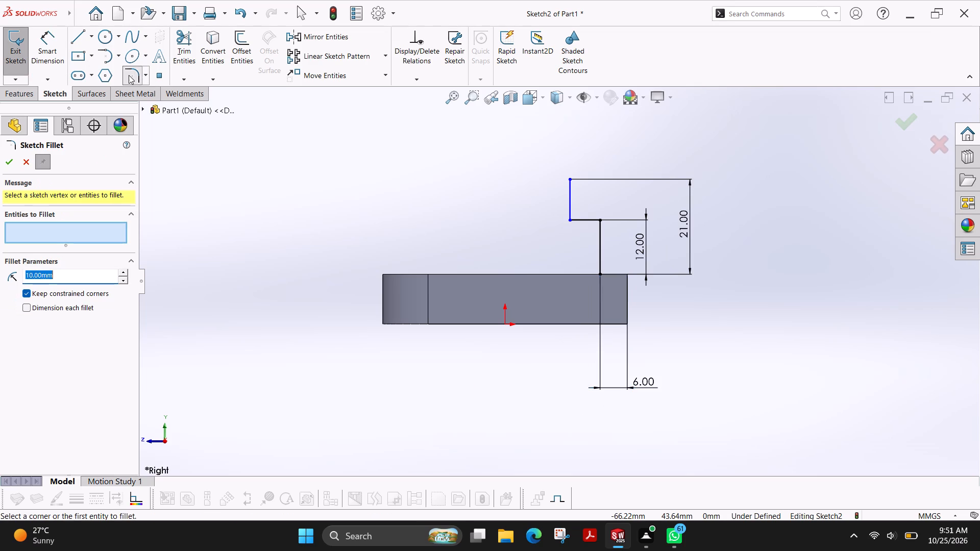
{"action": "left_click", "coordinate": [119, 58]}
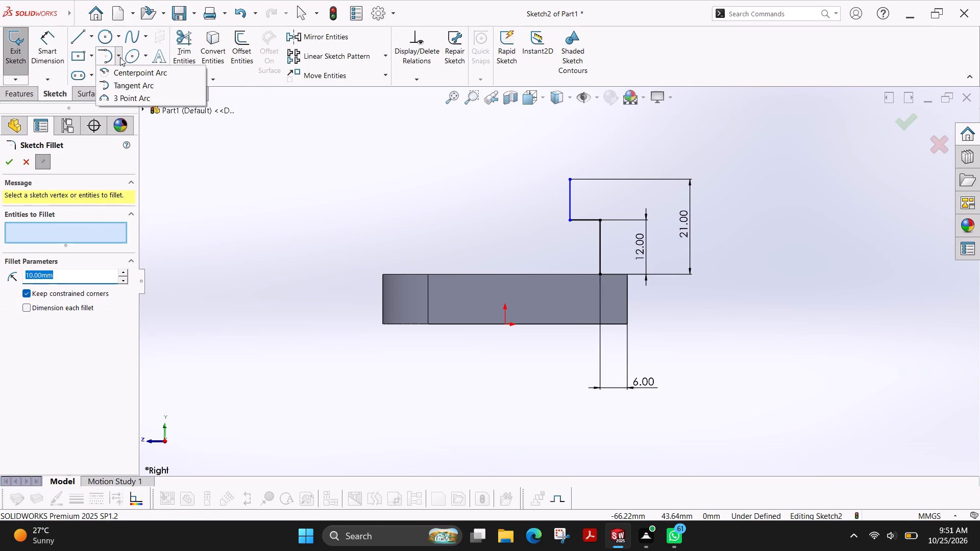
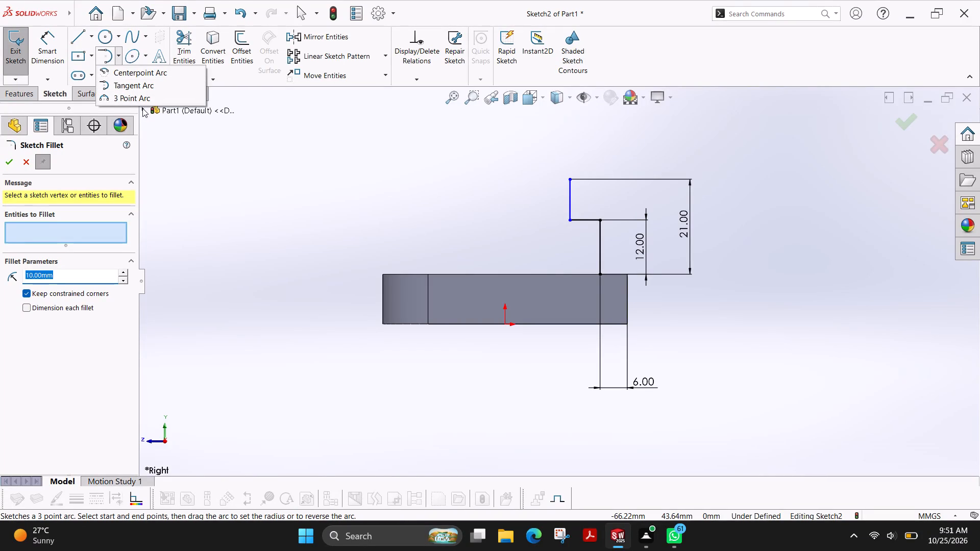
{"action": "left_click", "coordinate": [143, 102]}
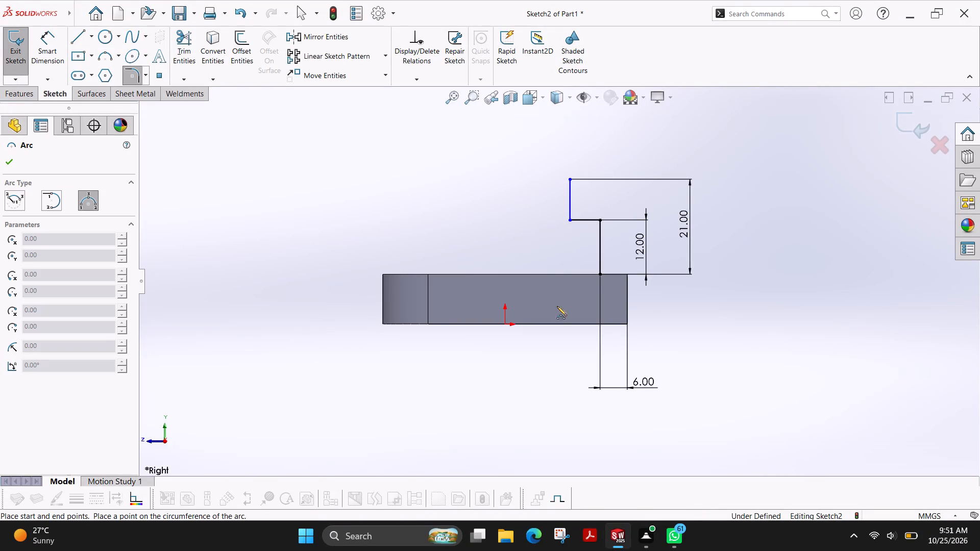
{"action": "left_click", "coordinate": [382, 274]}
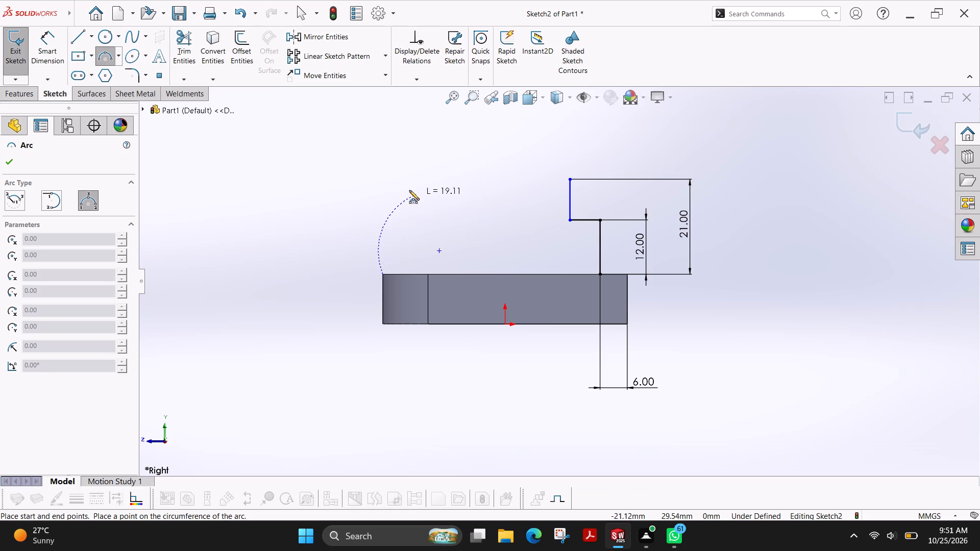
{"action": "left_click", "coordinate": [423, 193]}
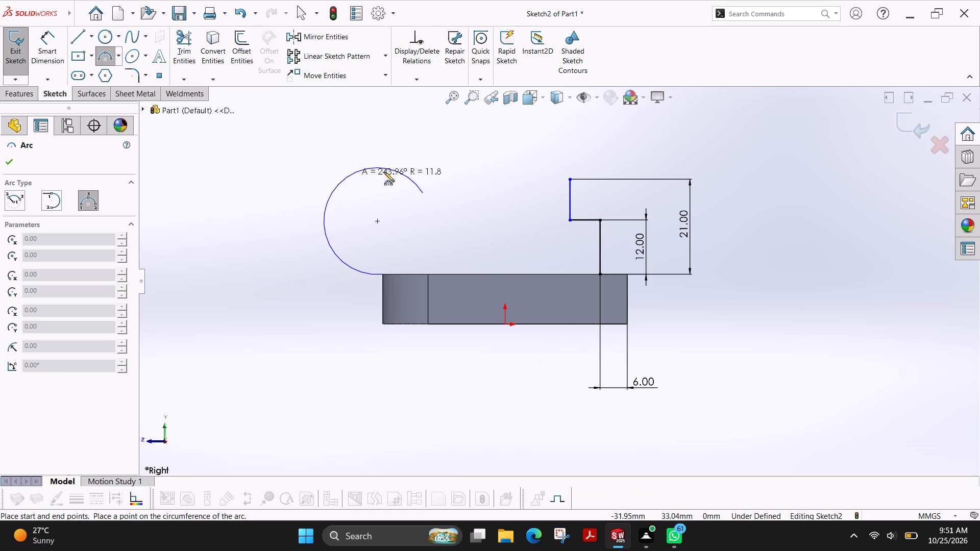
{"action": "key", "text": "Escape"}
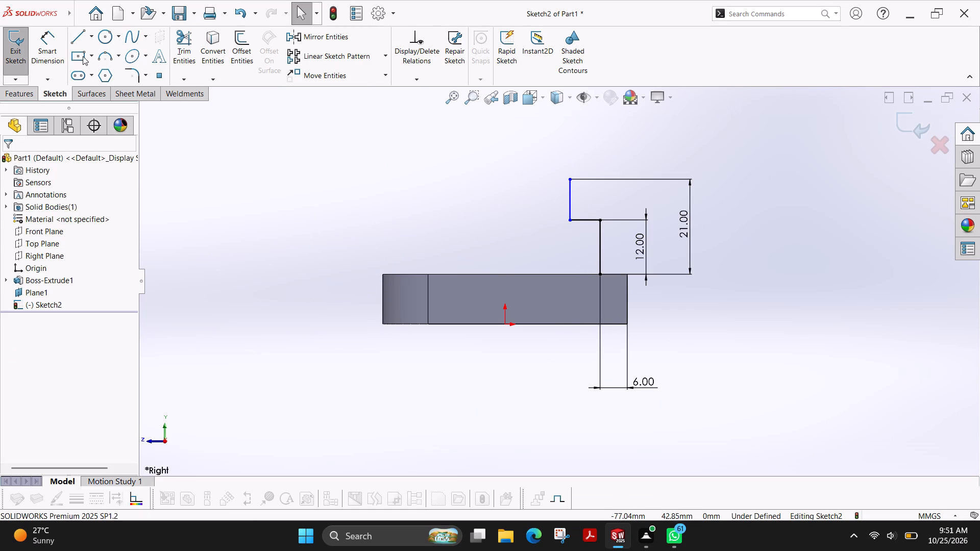
Sketch a large circle centred below the plate and dimension its diameter to 98 mm.
{"action": "left_click", "coordinate": [96, 38]}
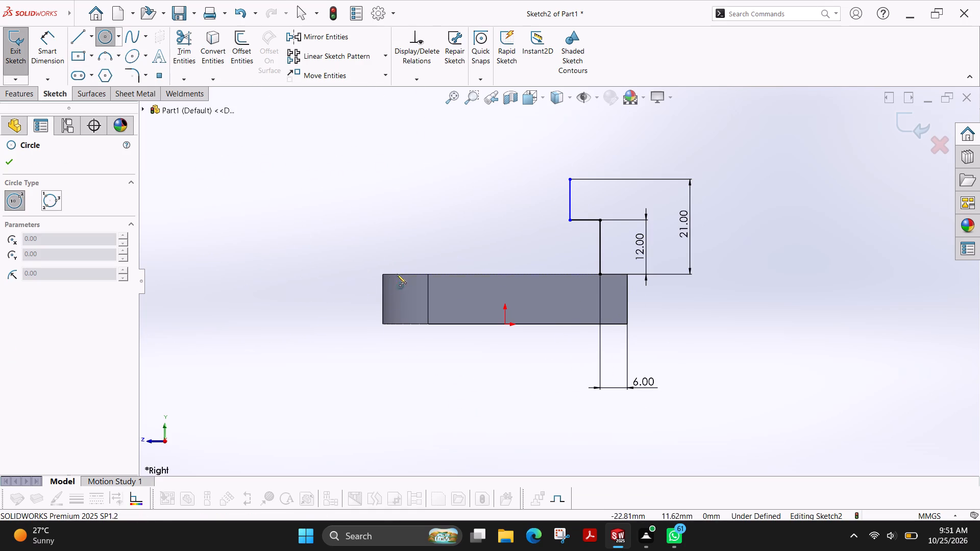
{"action": "left_click", "coordinate": [432, 408]}
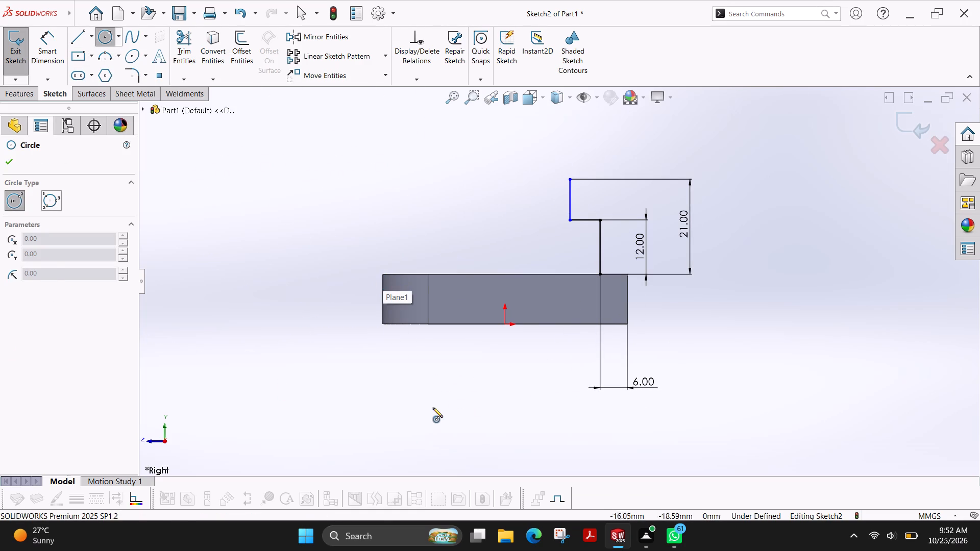
{"action": "left_click", "coordinate": [312, 233]}
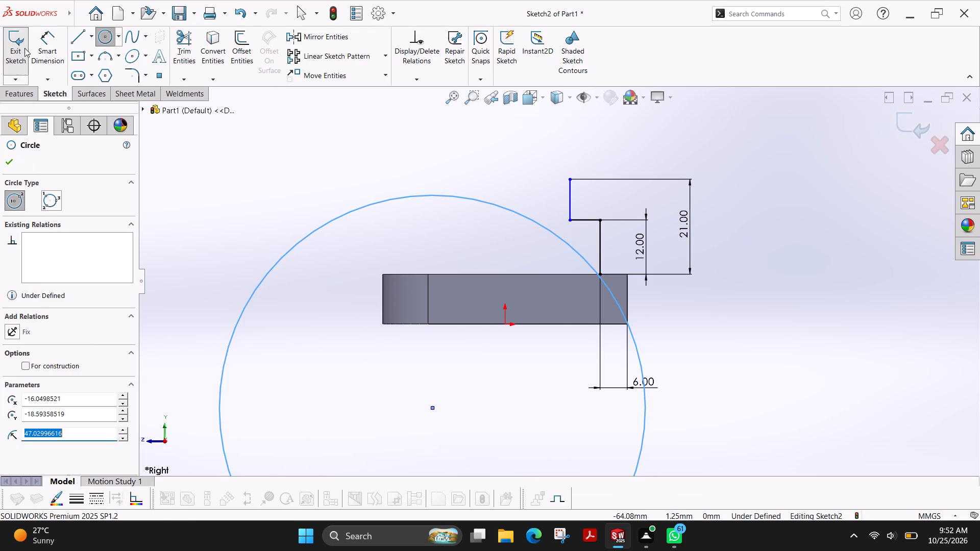
{"action": "left_click", "coordinate": [38, 47]}
{"action": "left_click", "coordinate": [288, 251]}
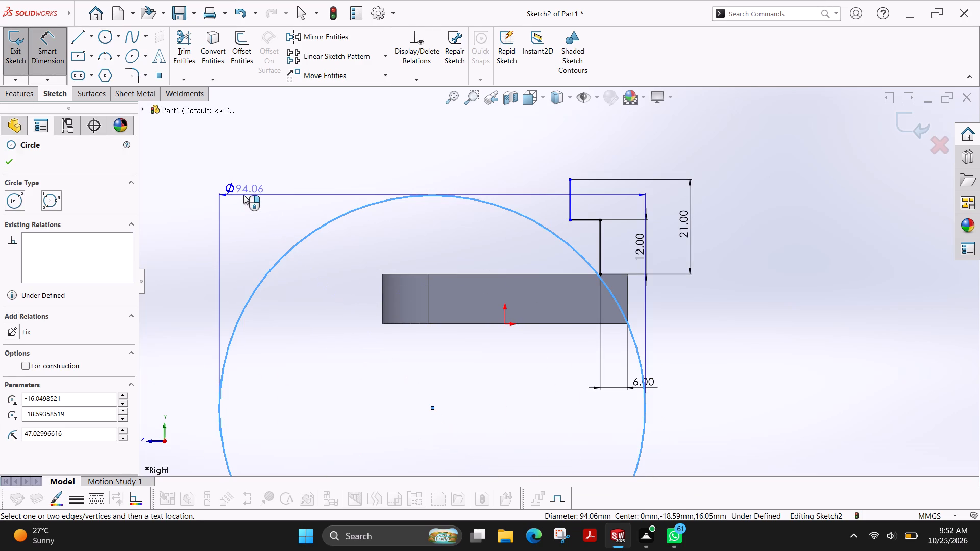
{"action": "left_click", "coordinate": [243, 195]}
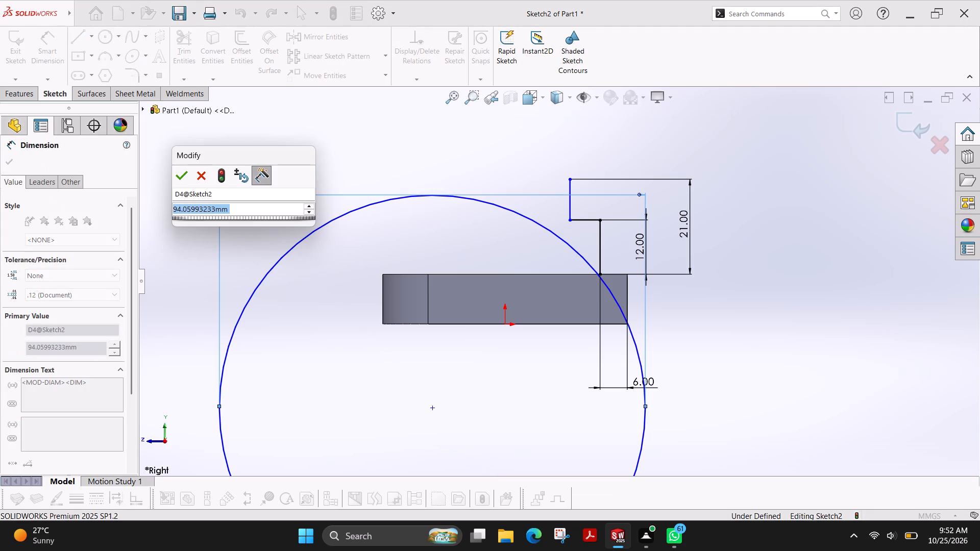
{"action": "type", "text": "98"}
{"action": "key", "text": "Return"}
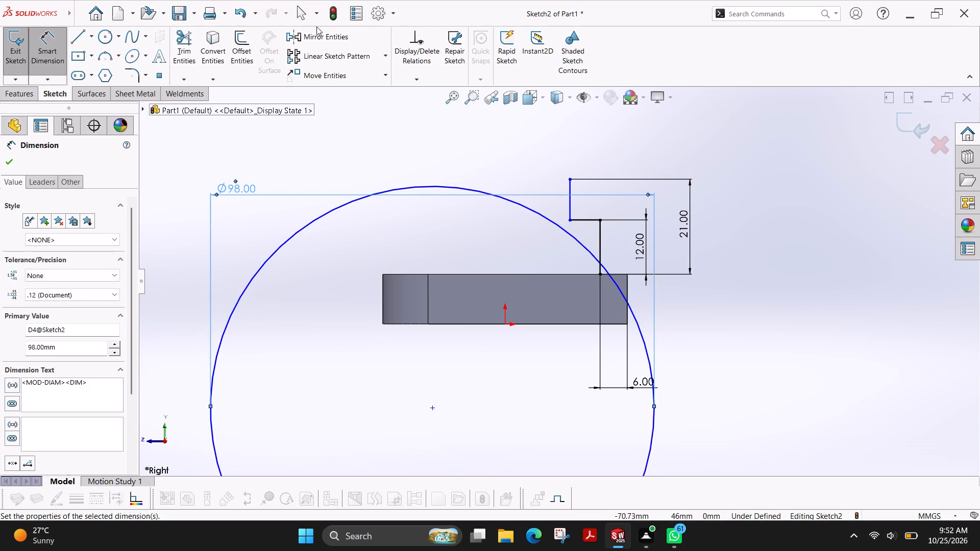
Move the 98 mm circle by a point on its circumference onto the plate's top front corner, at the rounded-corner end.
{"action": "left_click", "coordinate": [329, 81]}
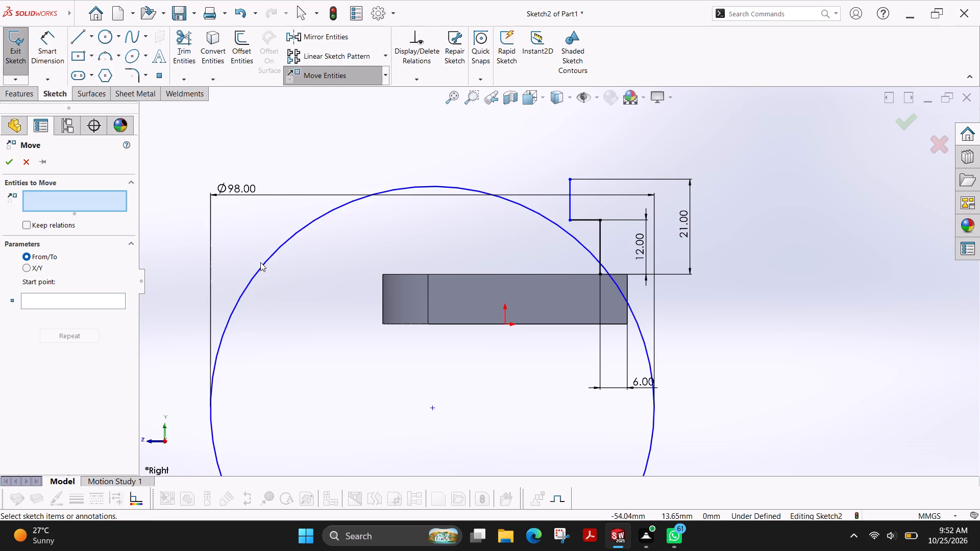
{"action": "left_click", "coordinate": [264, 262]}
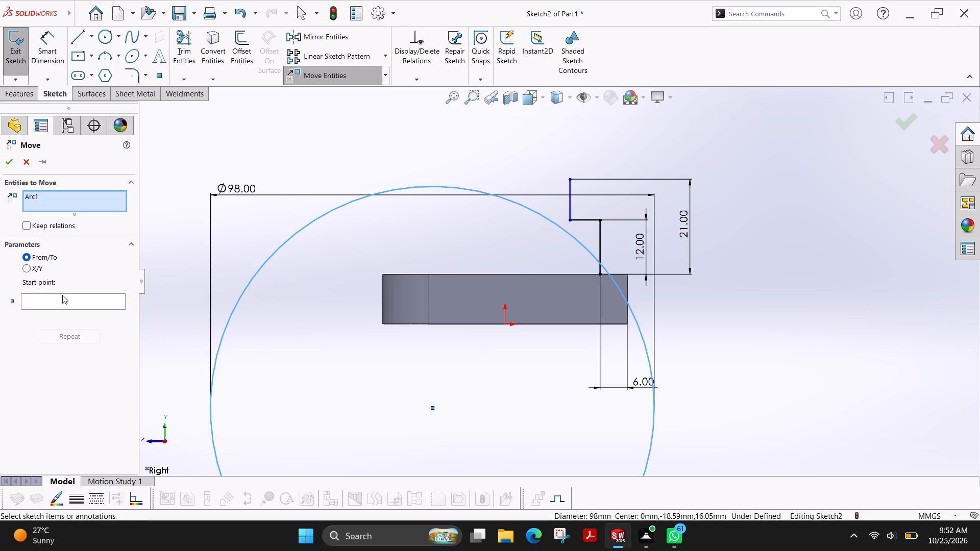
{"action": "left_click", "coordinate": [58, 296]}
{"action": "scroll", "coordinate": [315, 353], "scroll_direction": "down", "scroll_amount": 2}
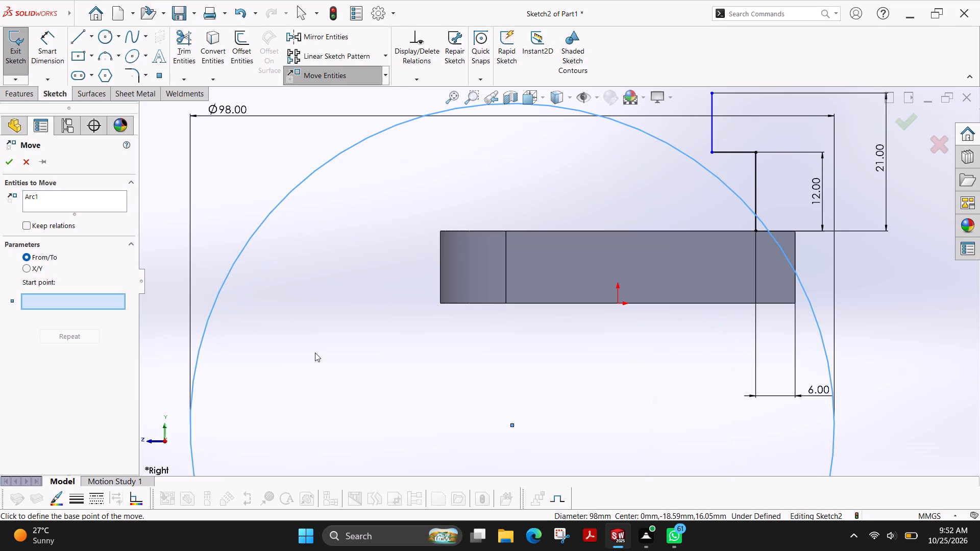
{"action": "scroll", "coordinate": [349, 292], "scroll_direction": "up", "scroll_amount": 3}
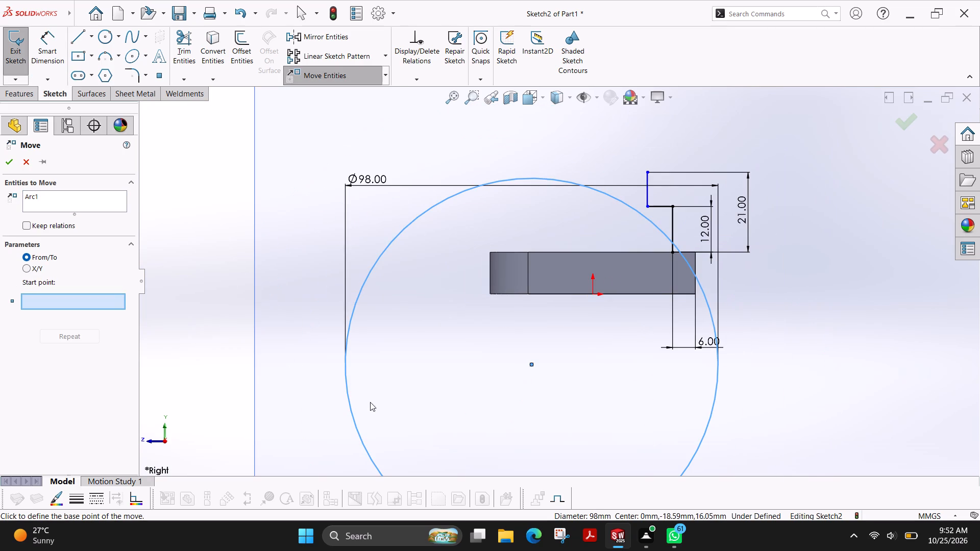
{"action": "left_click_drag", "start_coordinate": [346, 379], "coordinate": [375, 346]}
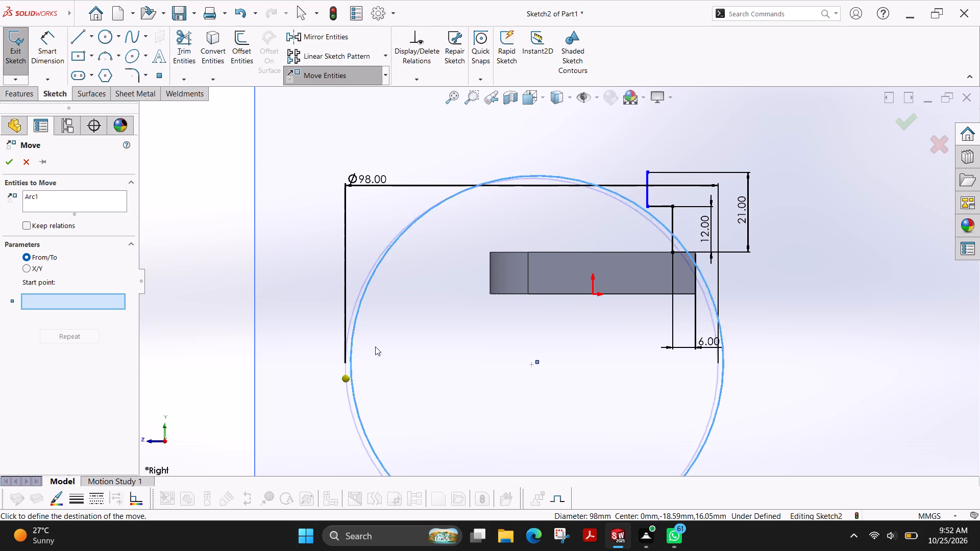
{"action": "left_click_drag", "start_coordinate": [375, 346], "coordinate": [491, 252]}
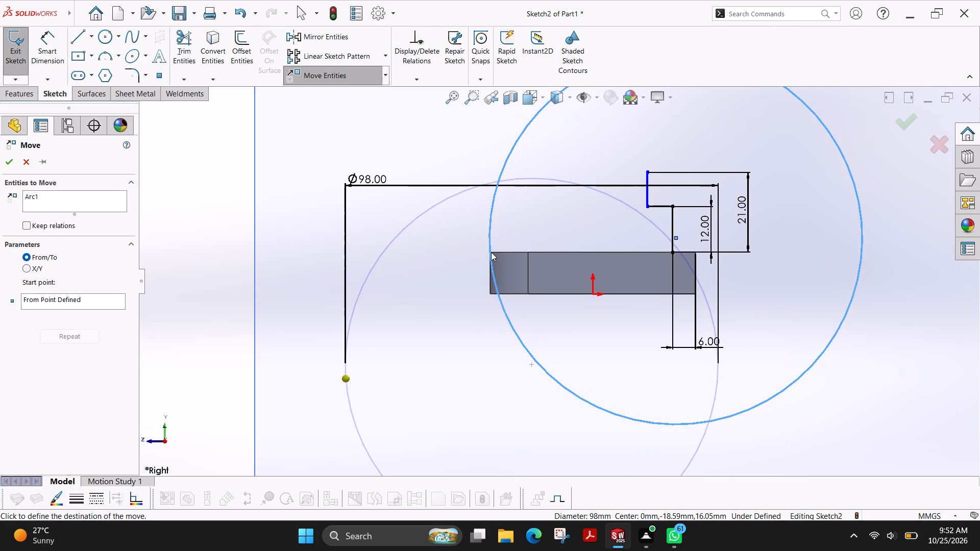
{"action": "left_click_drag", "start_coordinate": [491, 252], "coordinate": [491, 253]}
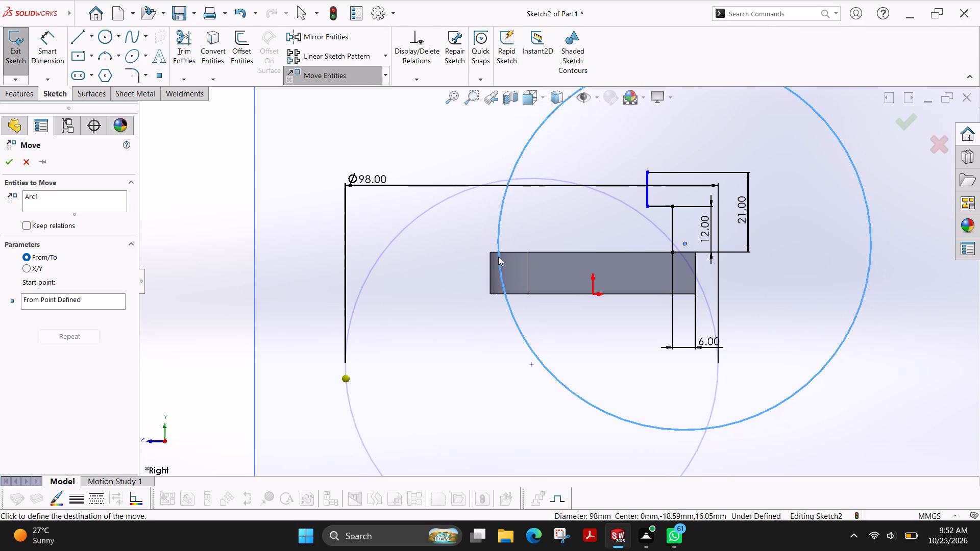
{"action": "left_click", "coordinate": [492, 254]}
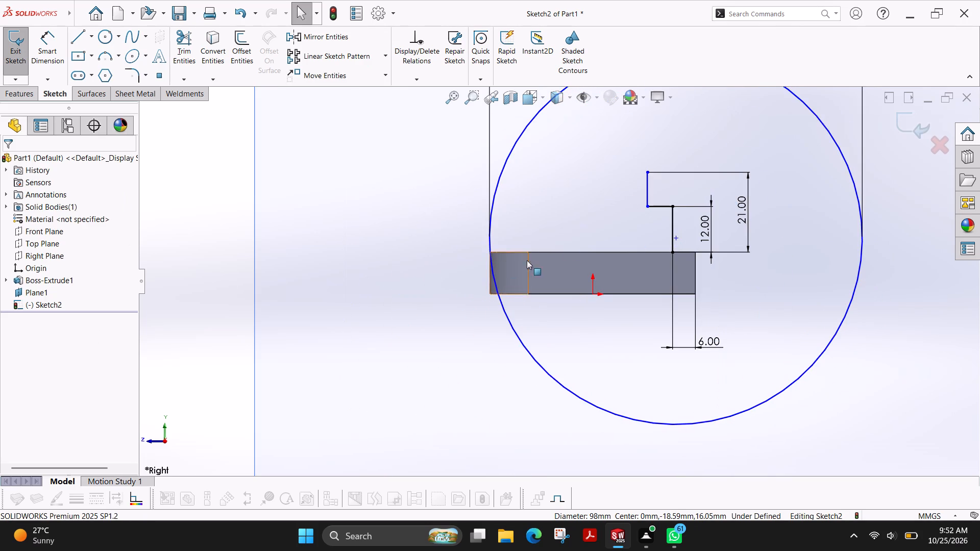
Move the circle down and forward, using the profile's bottom endpoint as base, so it passes near the profile's top and plate's top front corner.
{"action": "scroll", "coordinate": [609, 223], "scroll_direction": "down", "scroll_amount": 2}
{"action": "scroll", "coordinate": [609, 223], "scroll_direction": "up", "scroll_amount": 4}
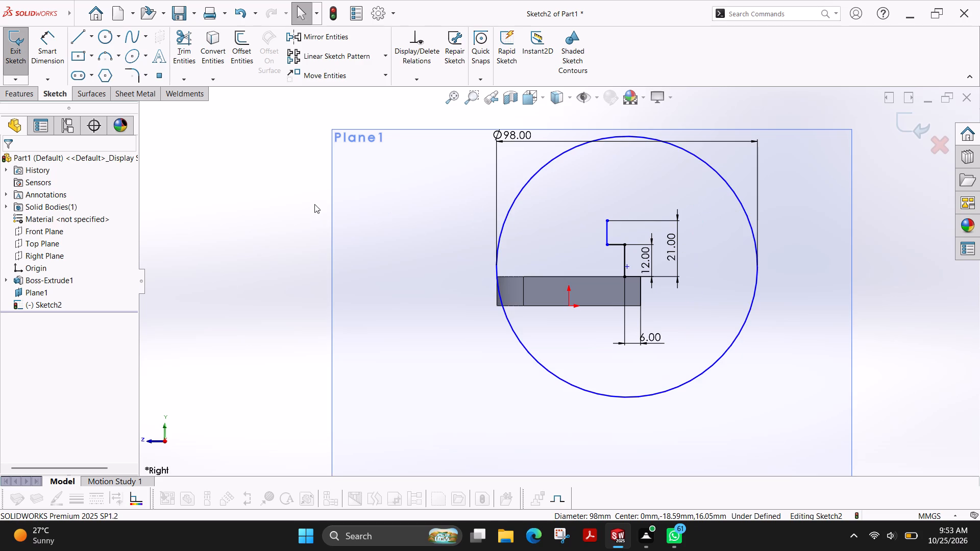
{"action": "left_click", "coordinate": [335, 77]}
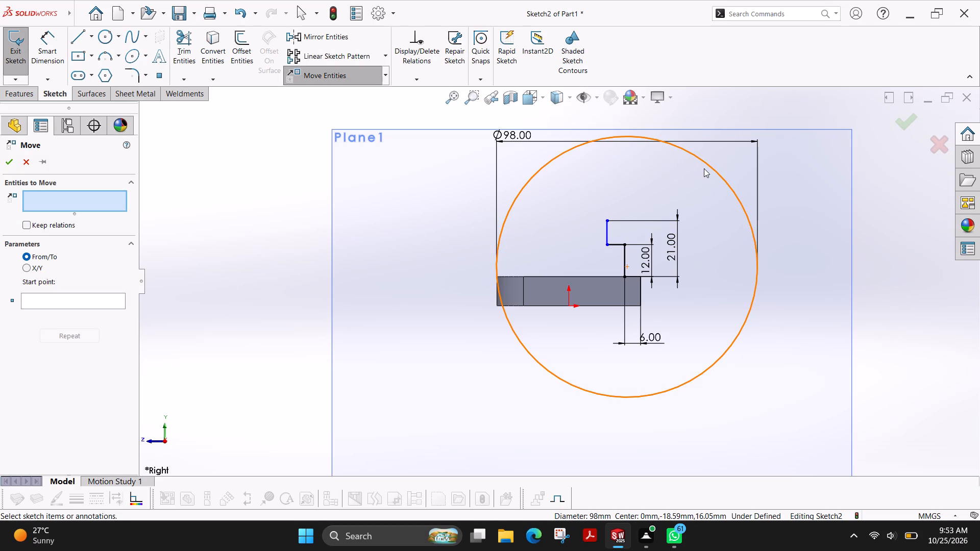
{"action": "left_click", "coordinate": [714, 169]}
{"action": "left_click", "coordinate": [66, 301]}
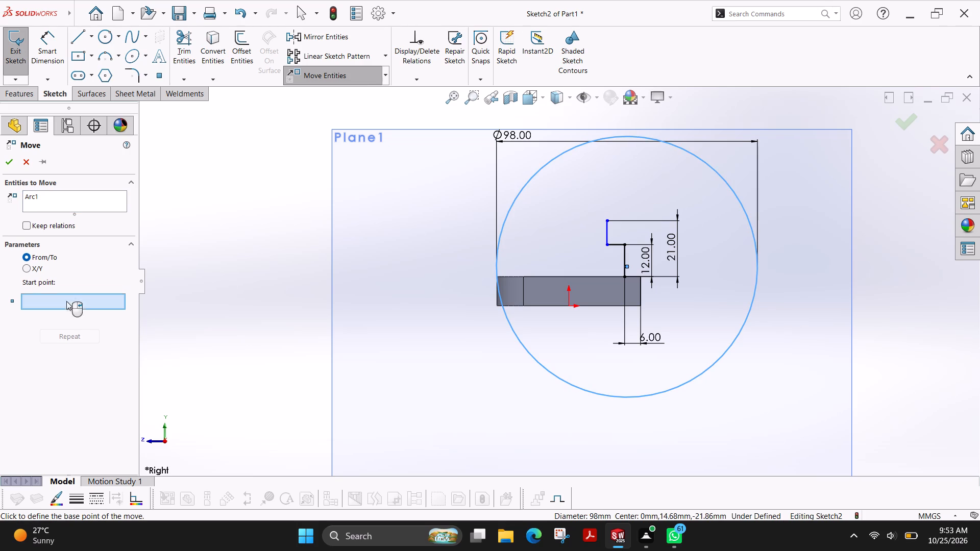
{"action": "left_click", "coordinate": [622, 276]}
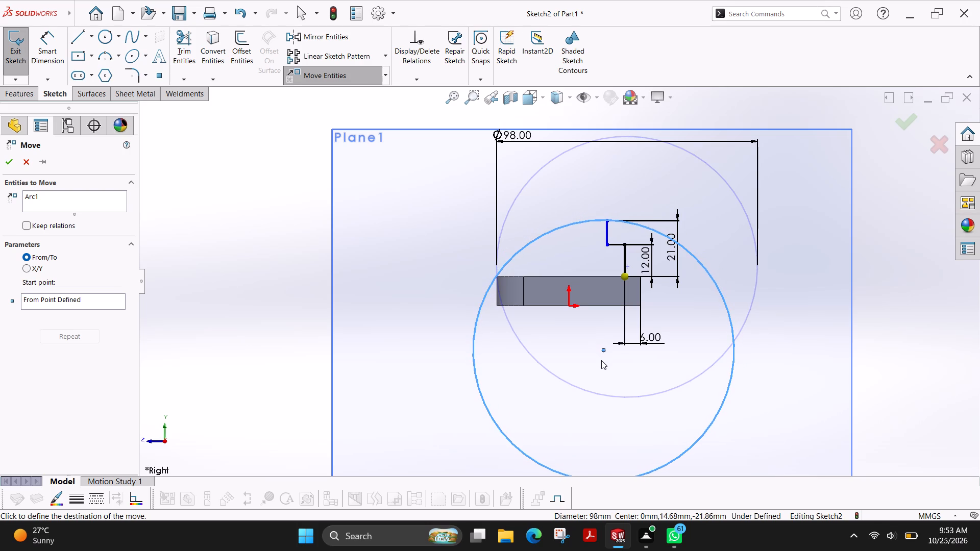
{"action": "left_click", "coordinate": [601, 360]}
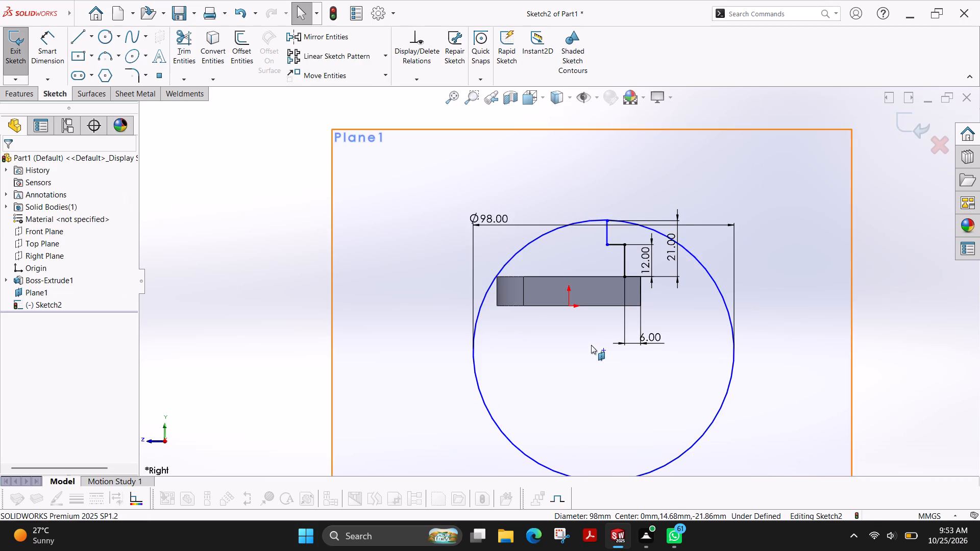
Examine how closely the circle meets the stepped profile's top endpoint and the plate's top front corner.
{"action": "scroll", "coordinate": [585, 337], "scroll_direction": "down", "scroll_amount": 5}
{"action": "scroll", "coordinate": [379, 162], "scroll_direction": "up", "scroll_amount": 3}
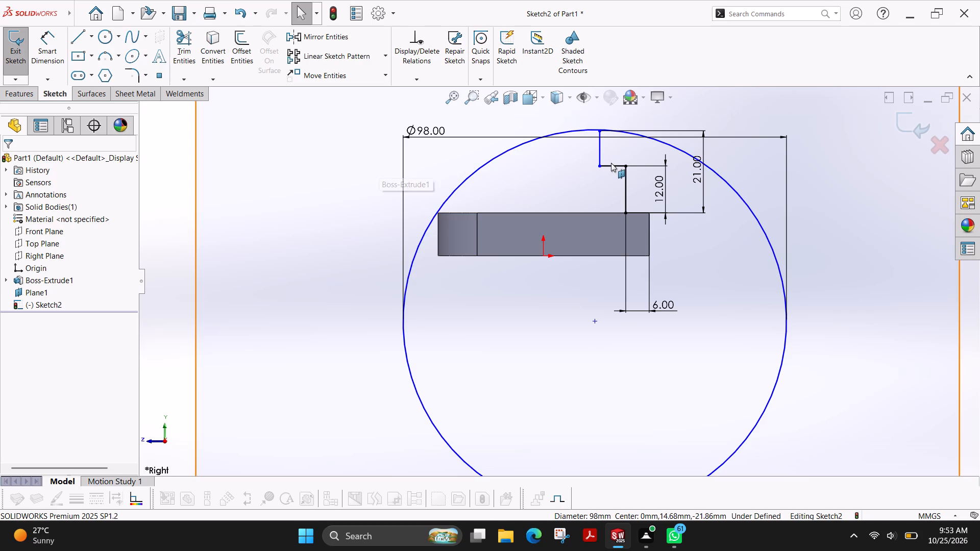
{"action": "scroll", "coordinate": [604, 166], "scroll_direction": "down", "scroll_amount": 9}
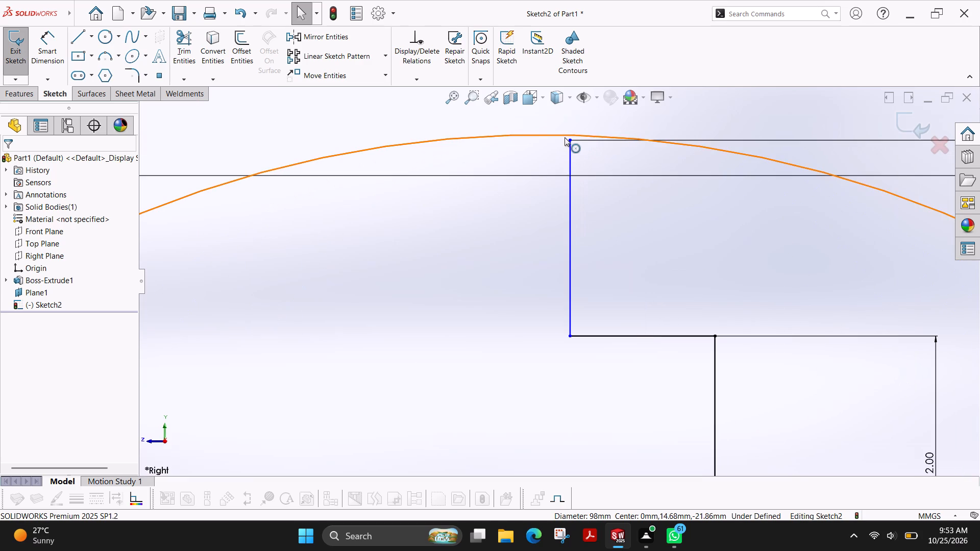
{"action": "scroll", "coordinate": [448, 276], "scroll_direction": "up", "scroll_amount": 4}
{"action": "scroll", "coordinate": [244, 360], "scroll_direction": "up", "scroll_amount": 3}
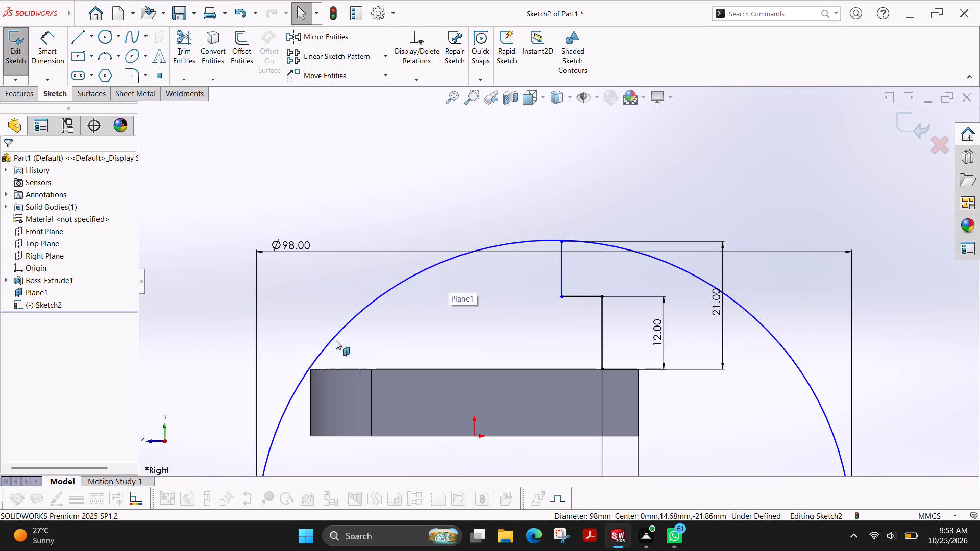
{"action": "scroll", "coordinate": [316, 365], "scroll_direction": "down", "scroll_amount": 6}
{"action": "scroll", "coordinate": [420, 342], "scroll_direction": "down", "scroll_amount": 3}
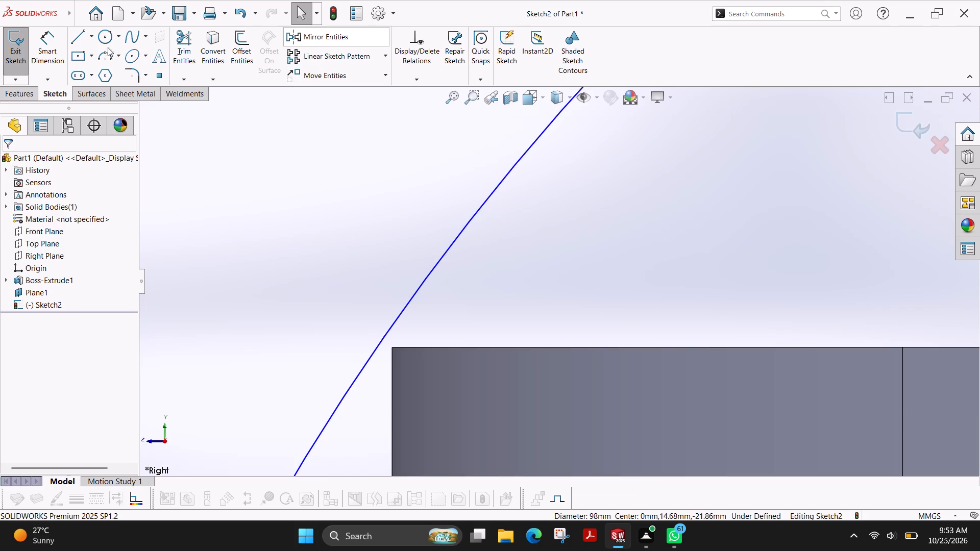
Sketch a 54 mm horizontal line along the plate's top edge from its front corner to its rear corner.
{"action": "left_click", "coordinate": [78, 40]}
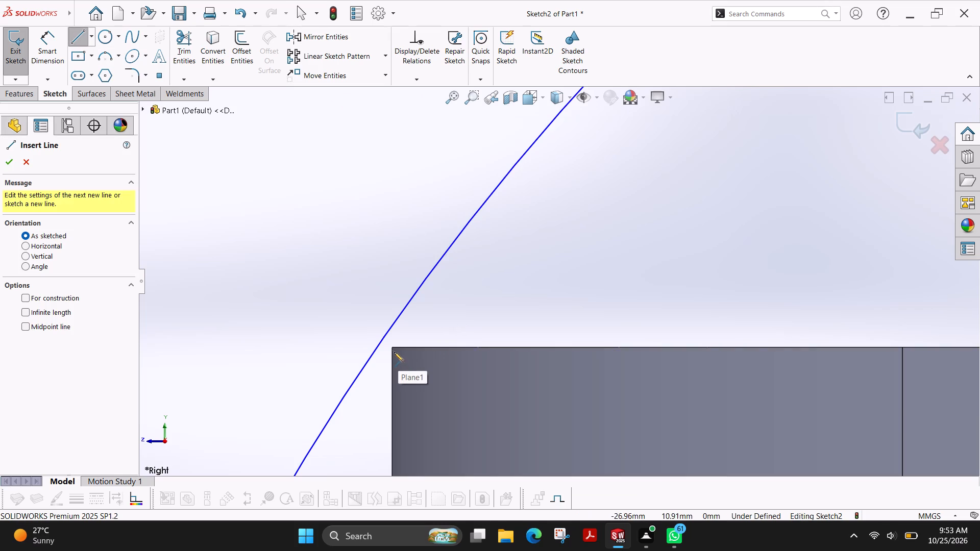
{"action": "left_click", "coordinate": [391, 346]}
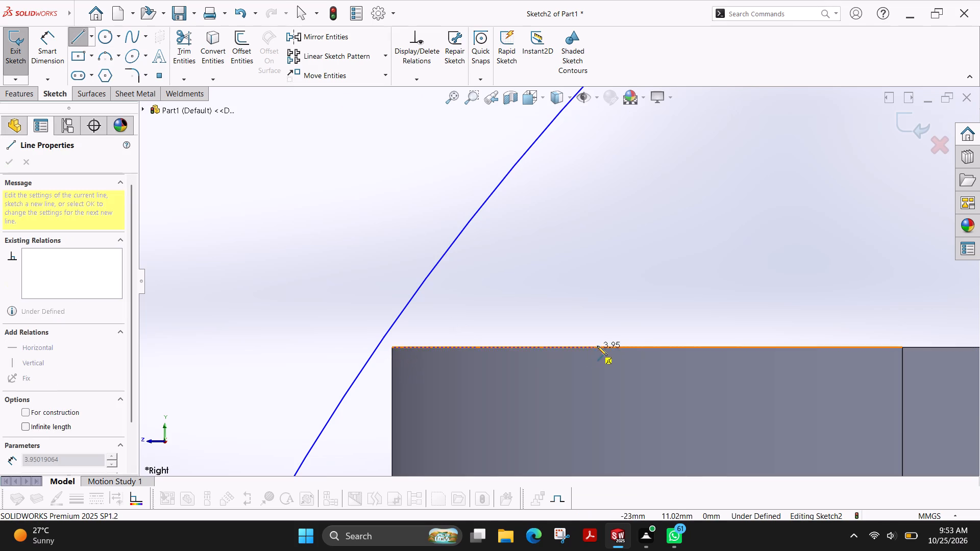
{"action": "scroll", "coordinate": [598, 345], "scroll_direction": "up", "scroll_amount": 3}
{"action": "scroll", "coordinate": [860, 313], "scroll_direction": "up", "scroll_amount": 8}
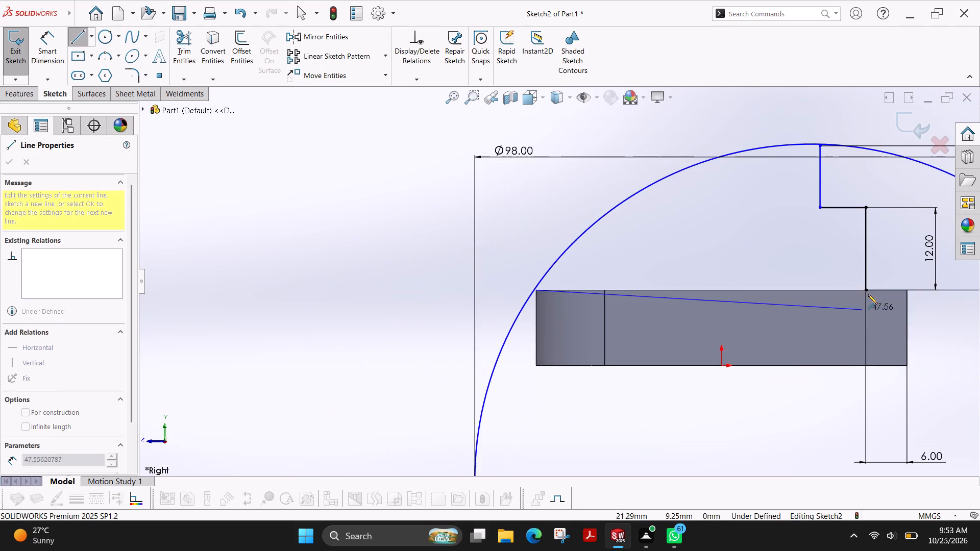
{"action": "left_click", "coordinate": [908, 291]}
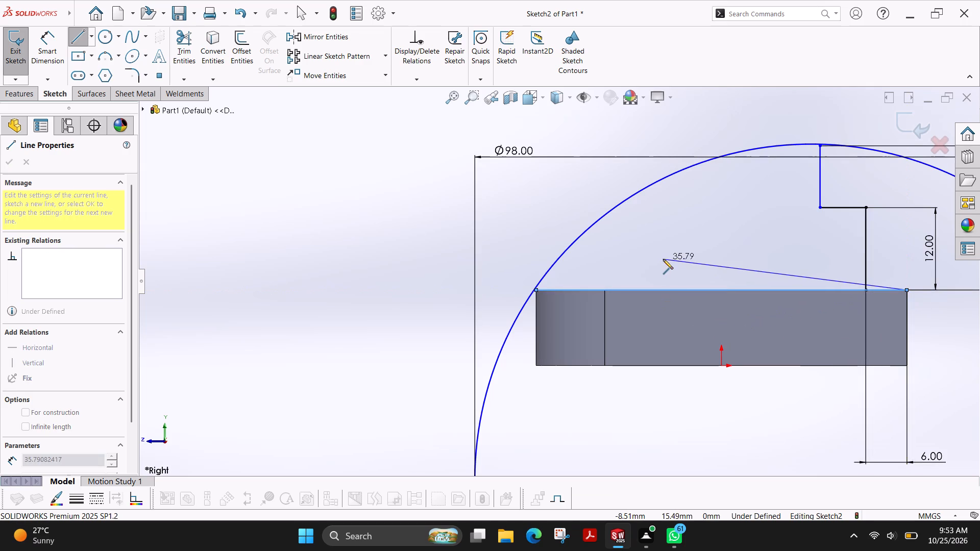
{"action": "key", "text": "Escape"}
Move the circle by a nearby point on its circumference onto the line's front endpoint at the plate's top corner.
{"action": "scroll", "coordinate": [555, 284], "scroll_direction": "down", "scroll_amount": 10}
{"action": "scroll", "coordinate": [465, 289], "scroll_direction": "down", "scroll_amount": 4}
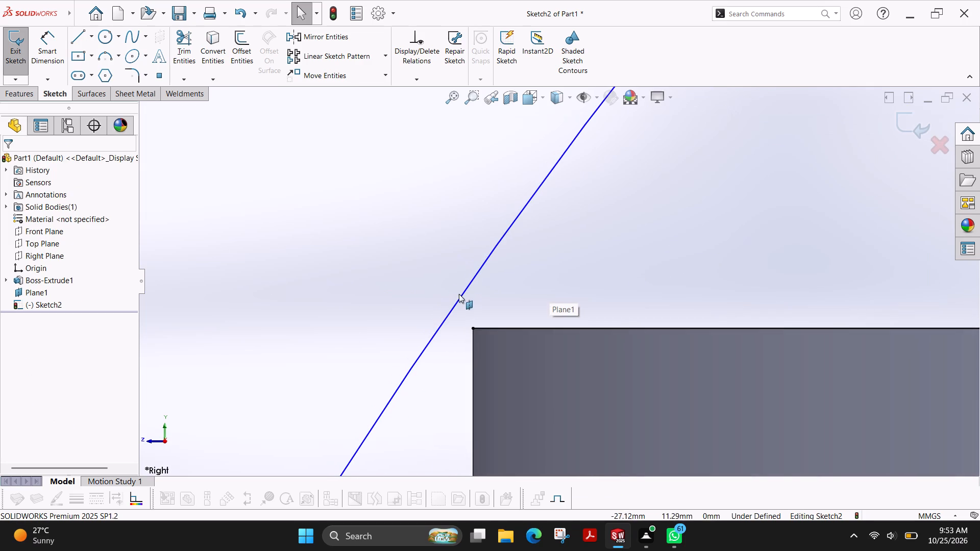
{"action": "left_click", "coordinate": [329, 76]}
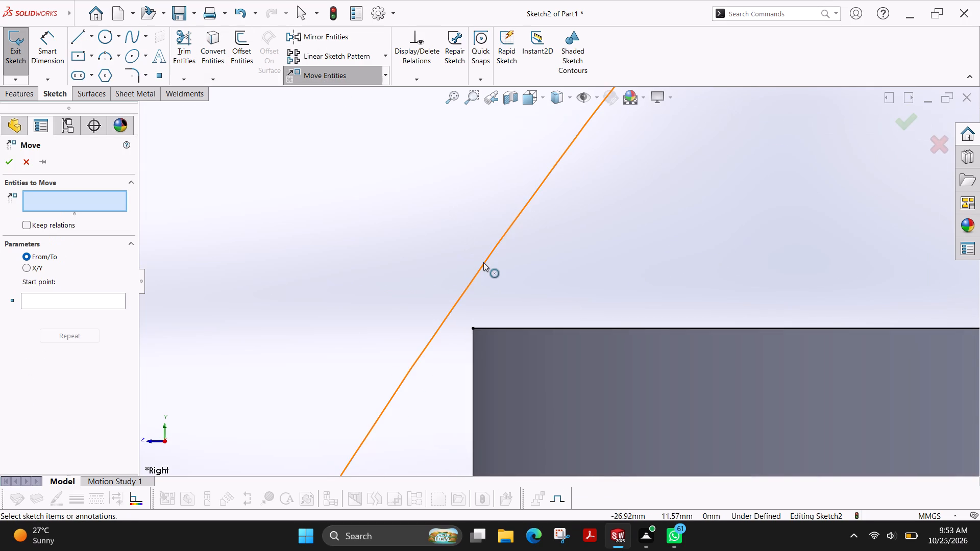
{"action": "left_click", "coordinate": [483, 262]}
{"action": "left_click", "coordinate": [70, 300]}
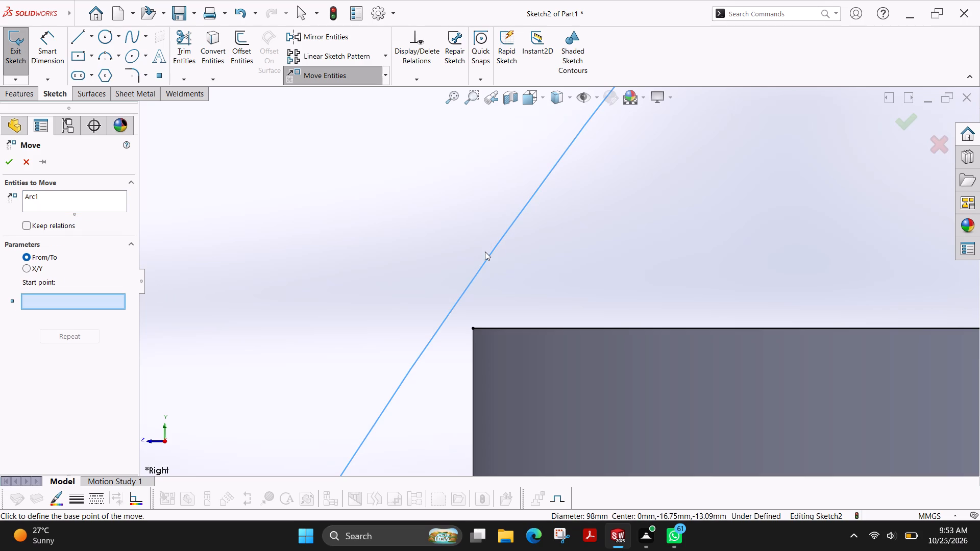
{"action": "left_click", "coordinate": [482, 260]}
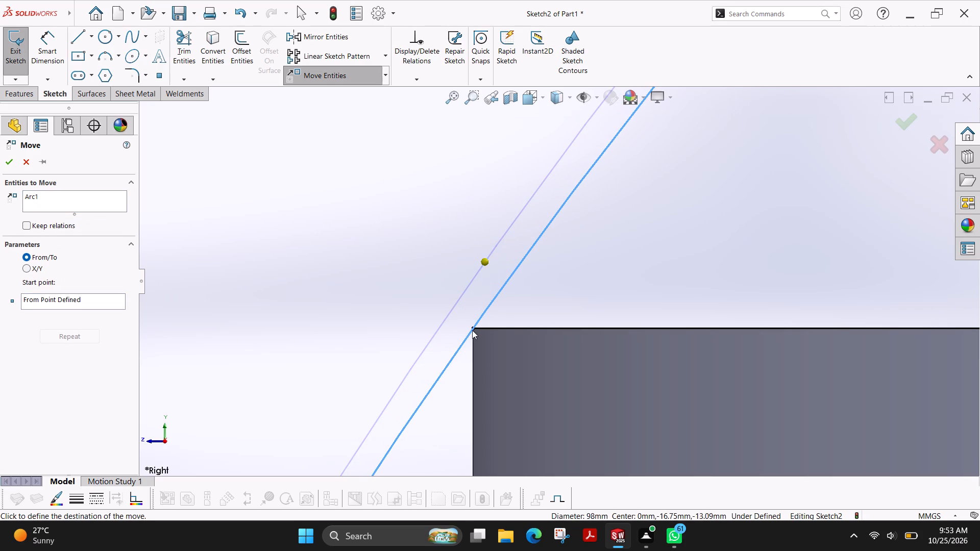
{"action": "left_click", "coordinate": [472, 331]}
{"action": "scroll", "coordinate": [671, 241], "scroll_direction": "up", "scroll_amount": 8}
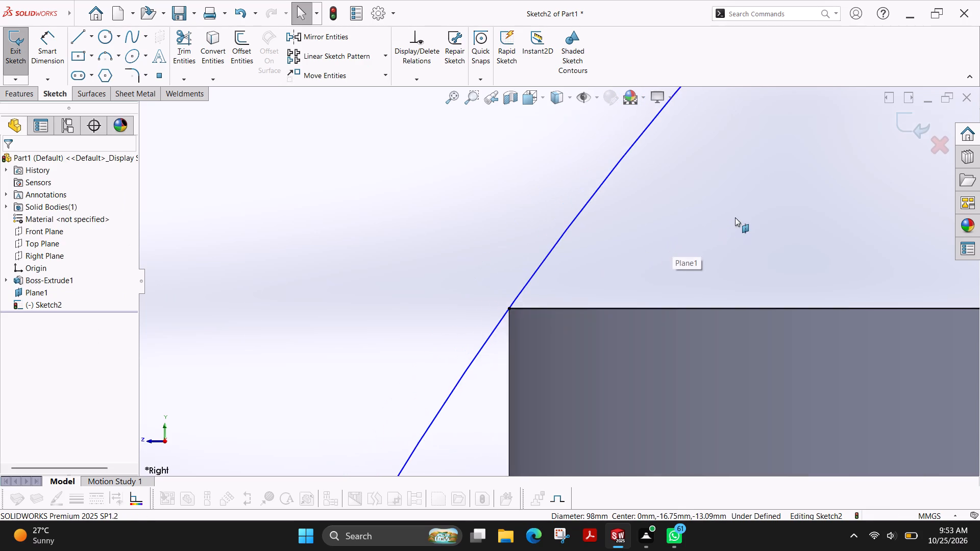
{"action": "scroll", "coordinate": [735, 217], "scroll_direction": "up", "scroll_amount": 7}
{"action": "scroll", "coordinate": [823, 198], "scroll_direction": "down", "scroll_amount": 3}
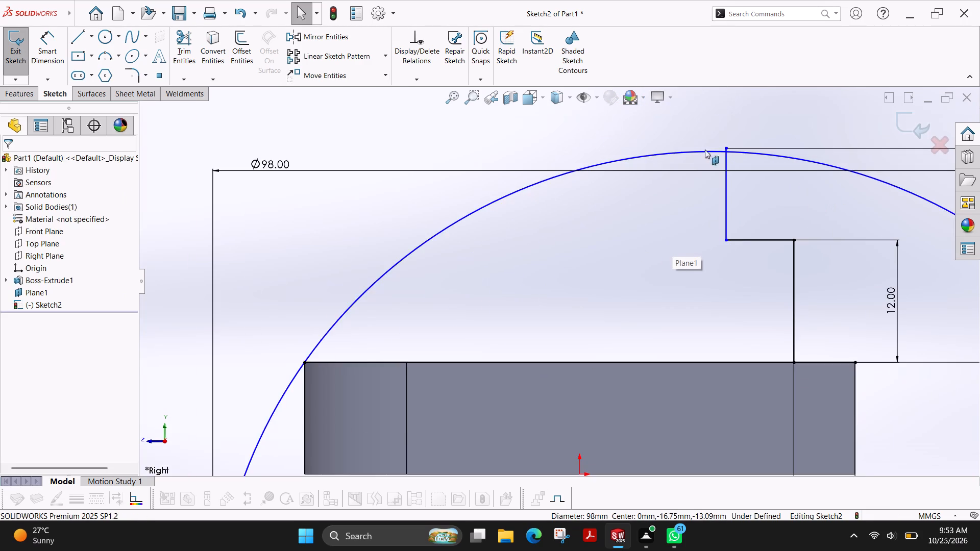
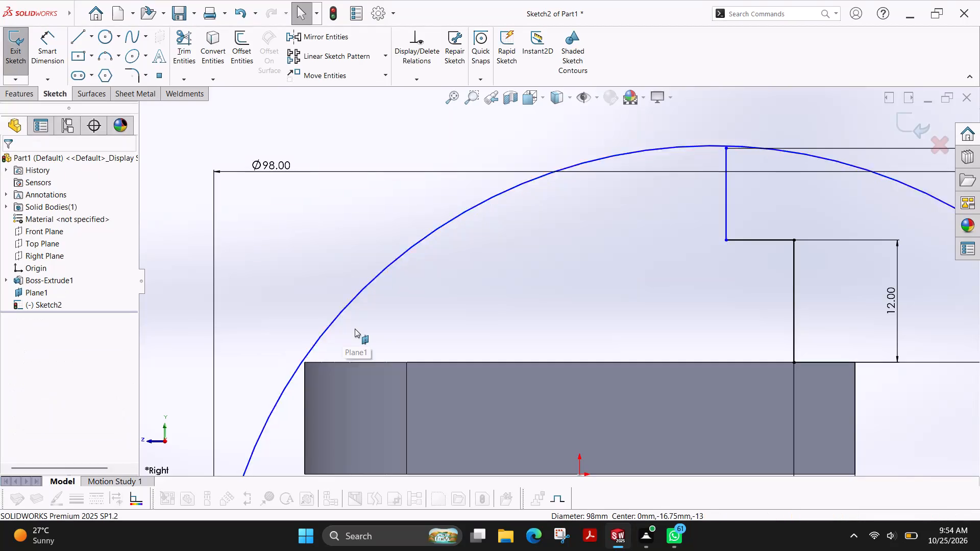
Undo the circle, line, dimensions and stepped profile until the sketch is empty, and exit it.
{"action": "key", "text": "ctrl+z"}
{"action": "key", "text": "ctrl+z"}
{"action": "key", "text": "ctrl+z"}
{"action": "key", "text": "ctrl+z"}
{"action": "key", "text": "ctrl+z"}
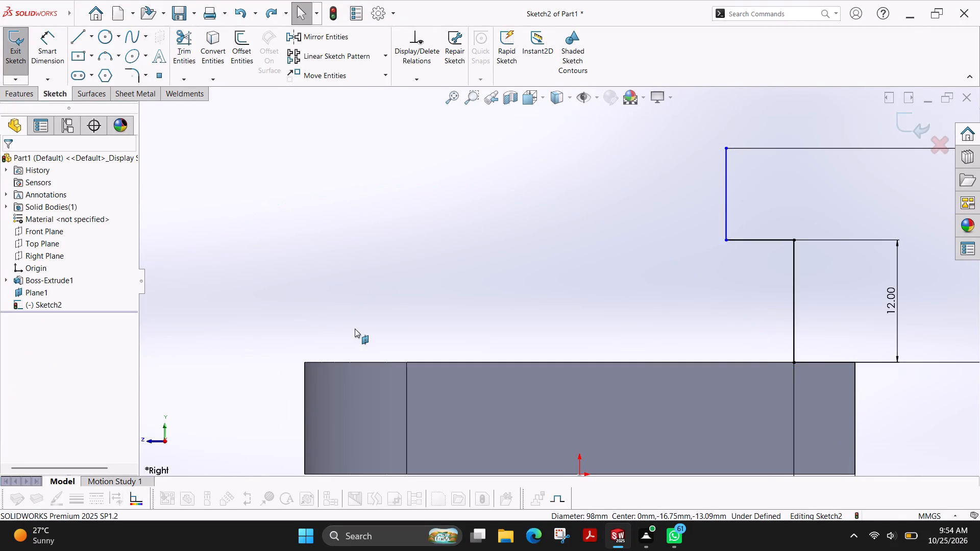
{"action": "key", "text": "ctrl+z"}
{"action": "key", "text": "ctrl+z"}
{"action": "key", "text": "ctrl+z"}
{"action": "key", "text": "ctrl+z"}
{"action": "key", "text": "ctrl+z"}
{"action": "key", "text": "ctrl+z"}
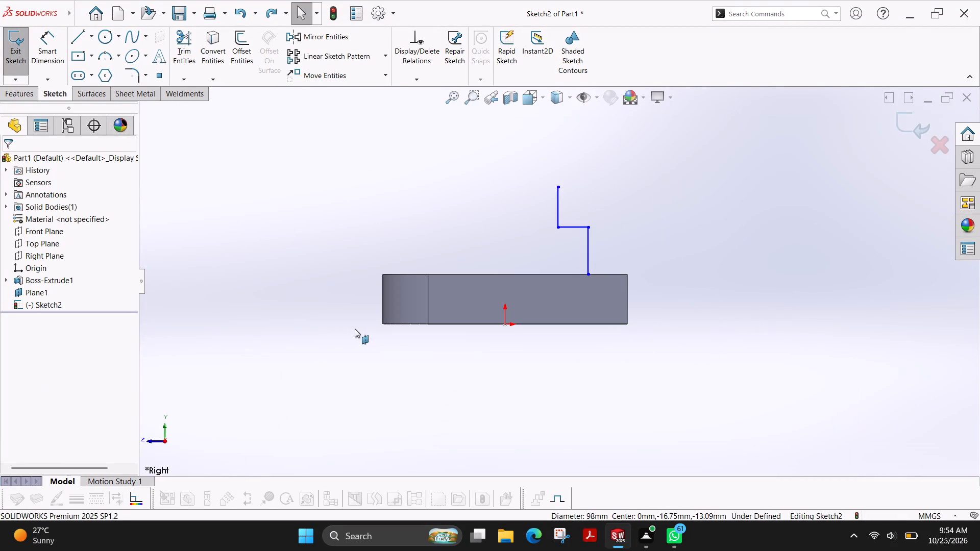
{"action": "key", "text": "ctrl+z"}
{"action": "key", "text": "ctrl+z"}
{"action": "key", "text": "ctrl+z"}
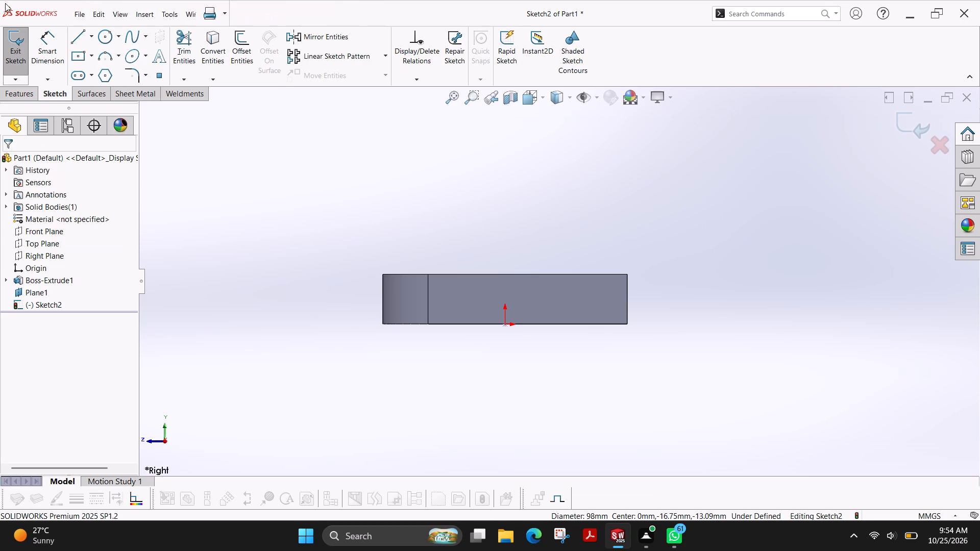
{"action": "left_click", "coordinate": [13, 51]}
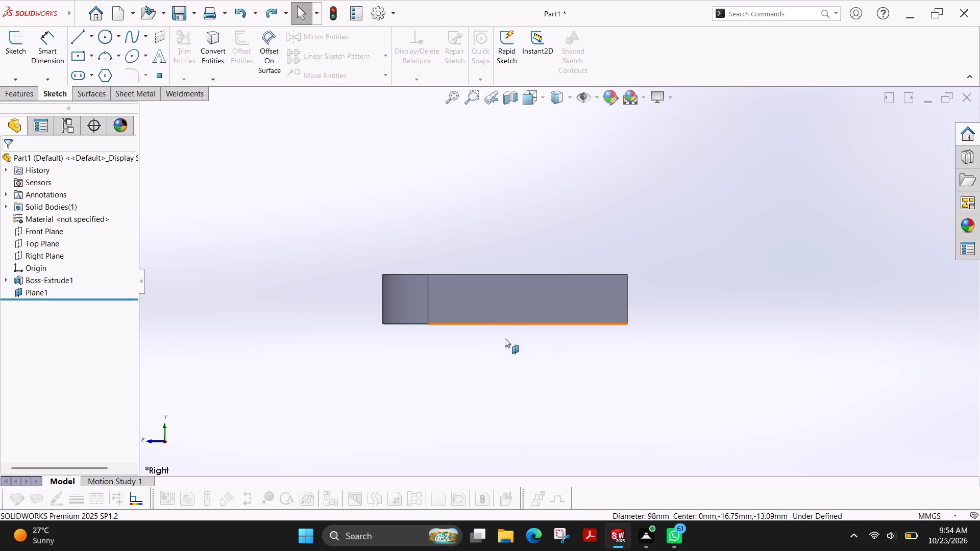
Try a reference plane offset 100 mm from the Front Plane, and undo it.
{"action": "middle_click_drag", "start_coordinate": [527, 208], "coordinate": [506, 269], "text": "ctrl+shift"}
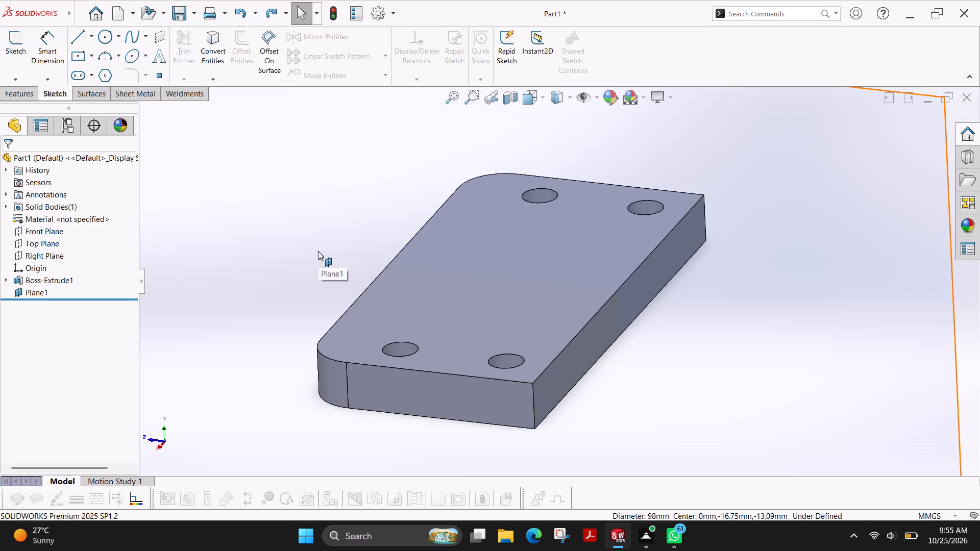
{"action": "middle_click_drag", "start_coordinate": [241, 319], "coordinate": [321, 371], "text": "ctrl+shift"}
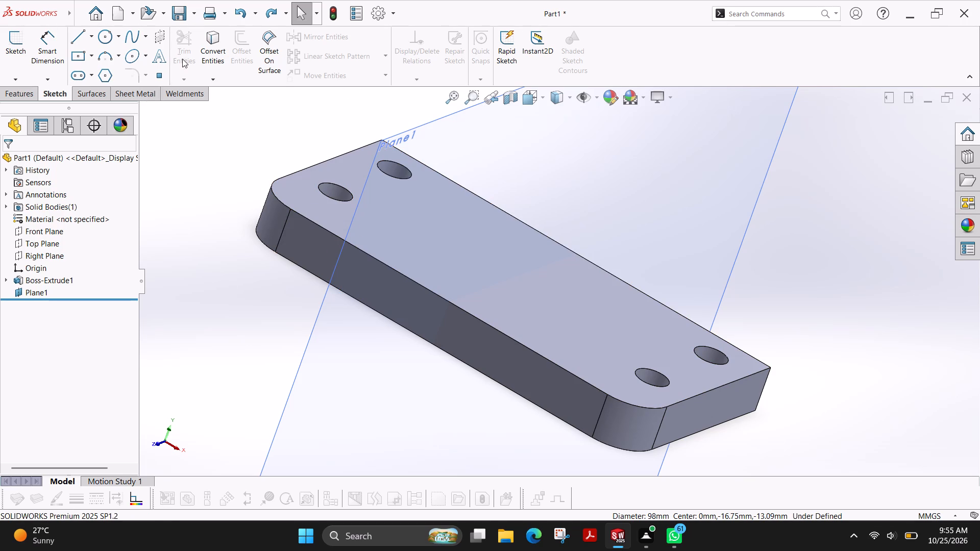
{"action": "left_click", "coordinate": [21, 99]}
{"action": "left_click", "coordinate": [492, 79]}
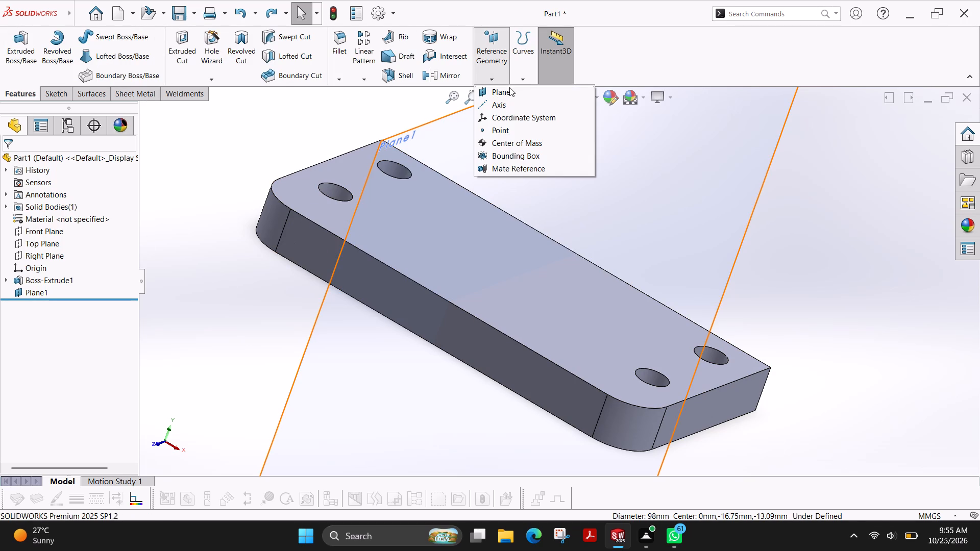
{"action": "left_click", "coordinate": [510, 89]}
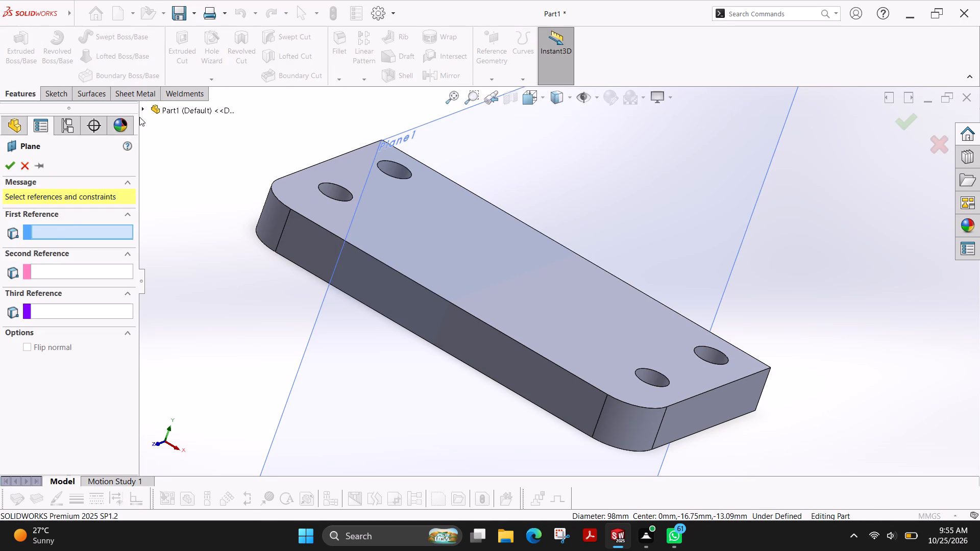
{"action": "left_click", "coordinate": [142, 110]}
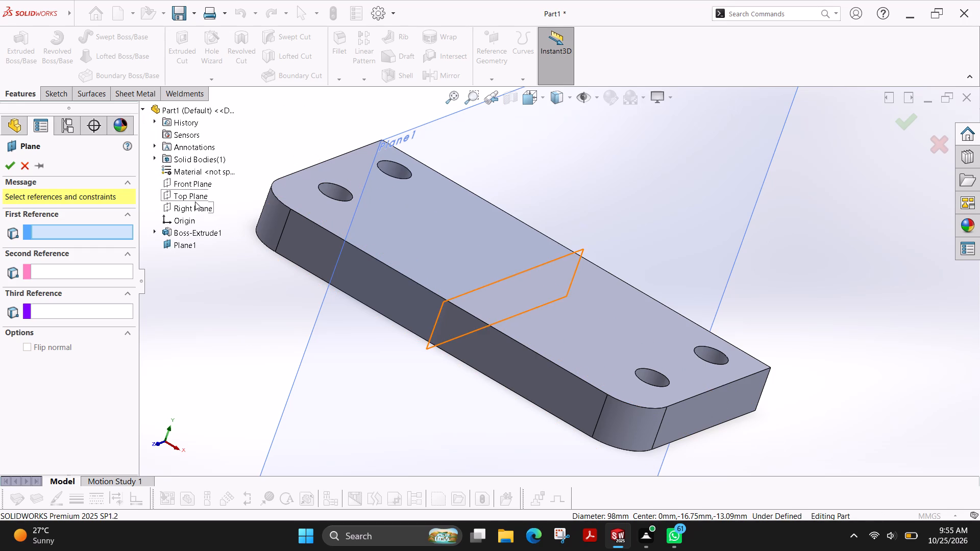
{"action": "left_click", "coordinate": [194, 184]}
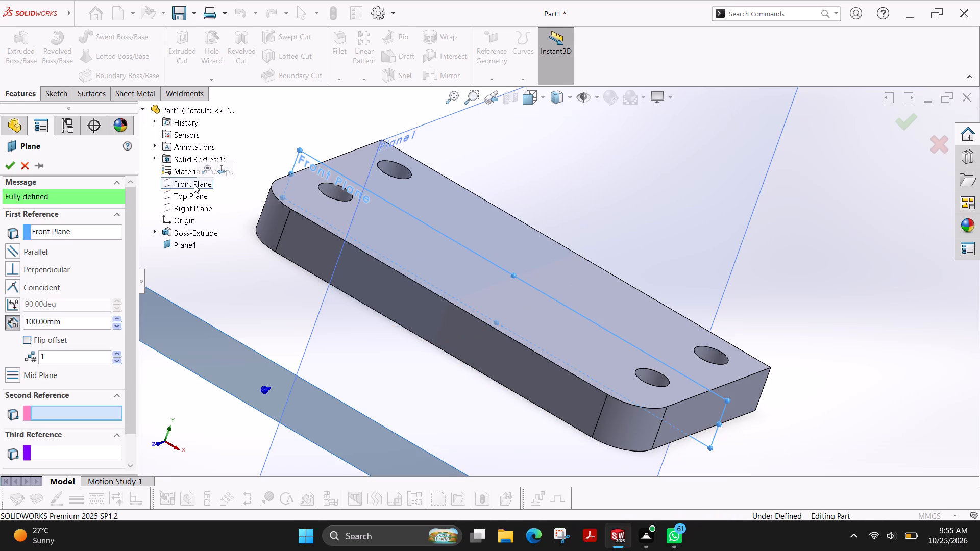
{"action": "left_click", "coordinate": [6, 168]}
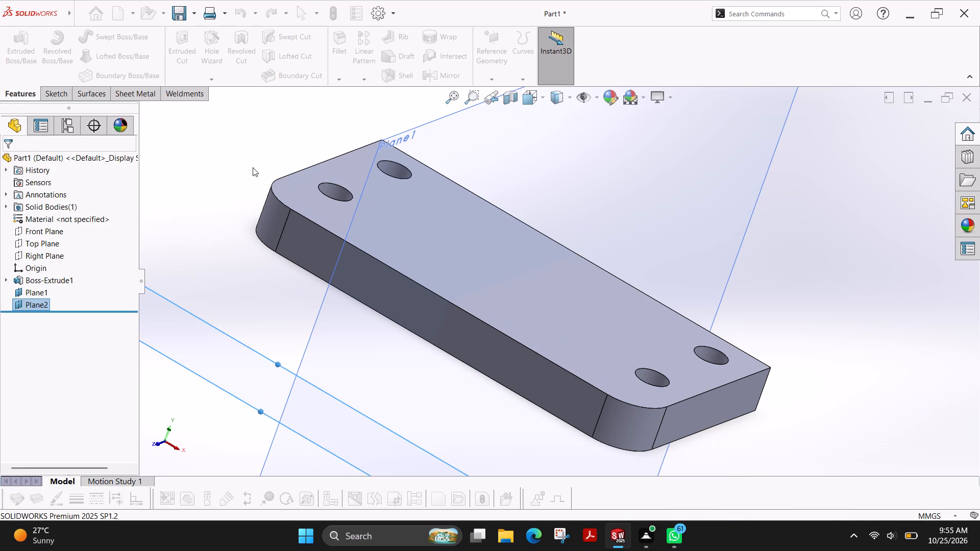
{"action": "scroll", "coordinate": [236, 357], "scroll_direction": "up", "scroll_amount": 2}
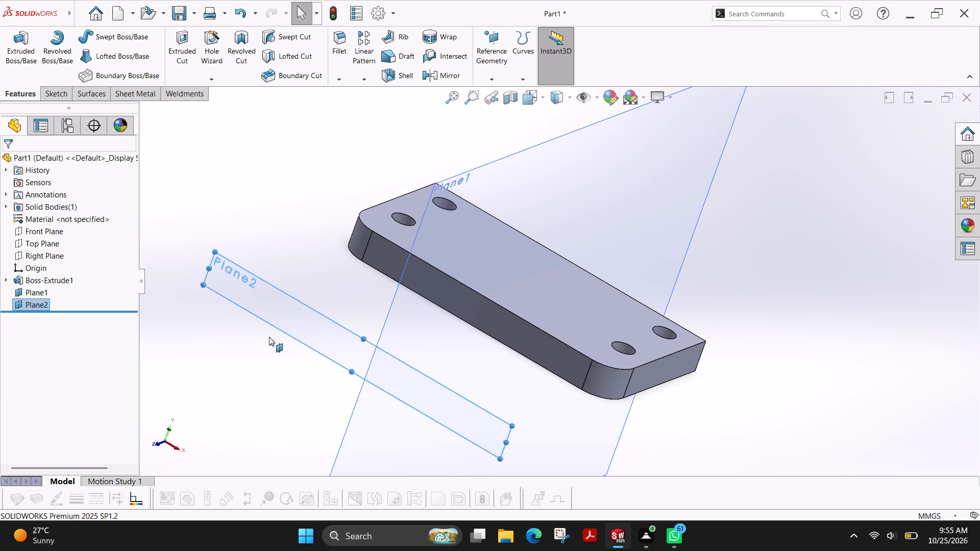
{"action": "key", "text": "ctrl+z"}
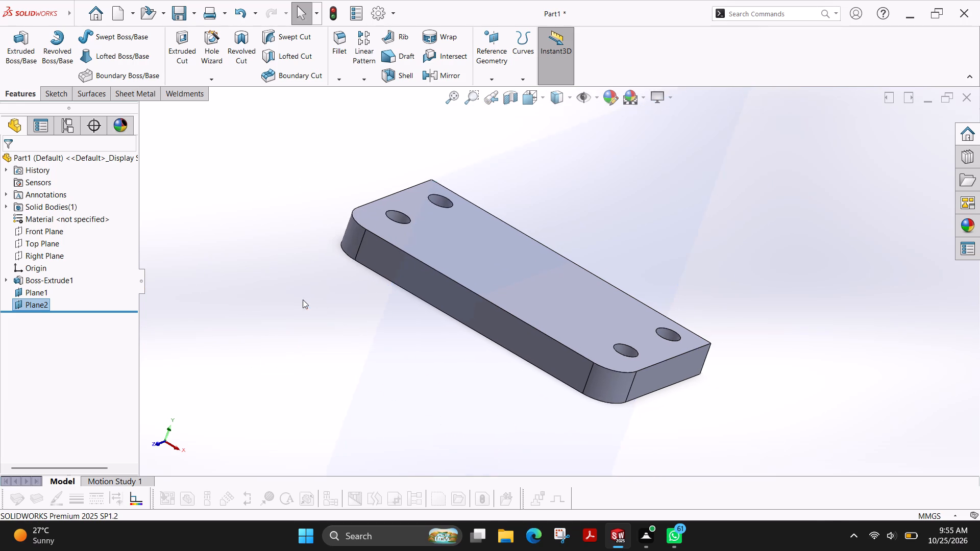
Hide Plane1.
{"action": "right_click", "coordinate": [596, 121]}
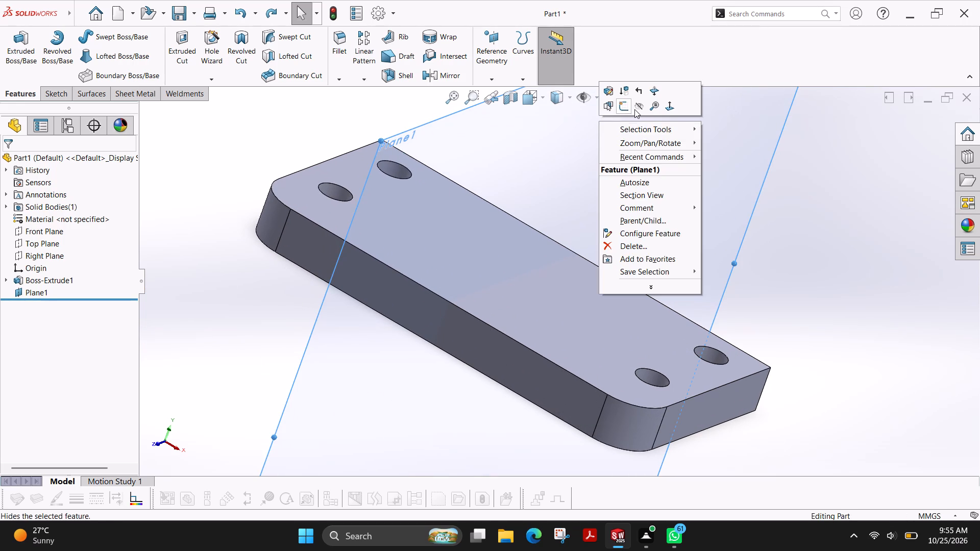
{"action": "left_click", "coordinate": [636, 109]}
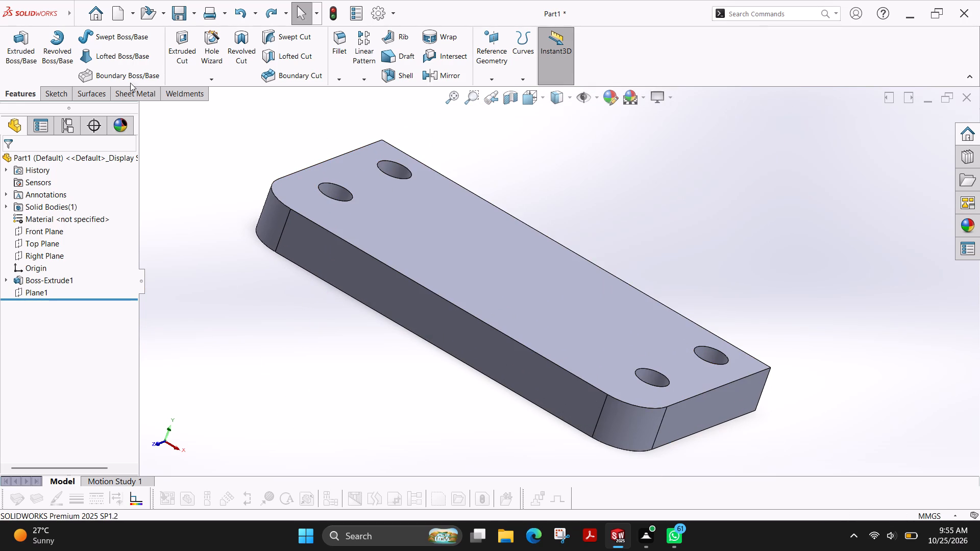
Create a reference plane at 0 mm offset from the Front Plane.
{"action": "left_click", "coordinate": [490, 79]}
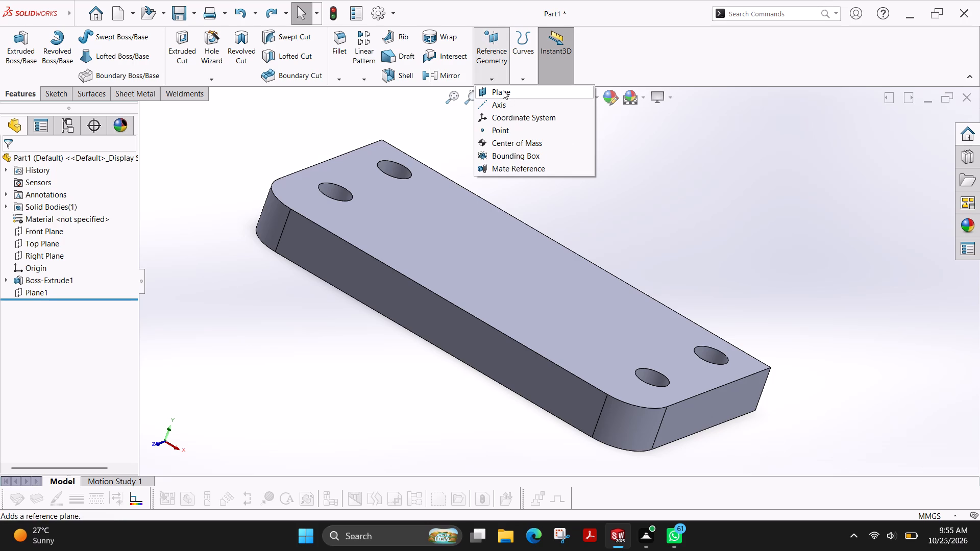
{"action": "left_click", "coordinate": [503, 90]}
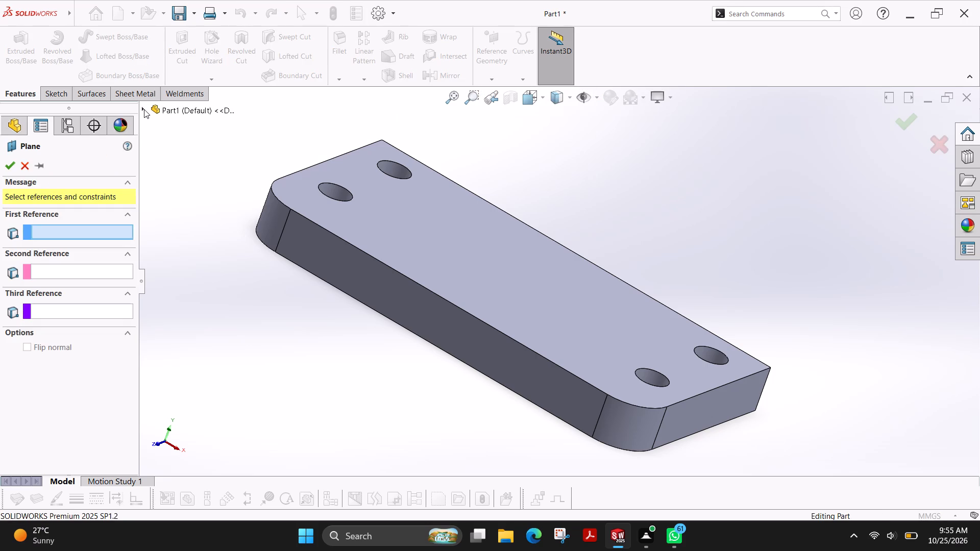
{"action": "left_click", "coordinate": [144, 109]}
{"action": "left_click", "coordinate": [189, 185]}
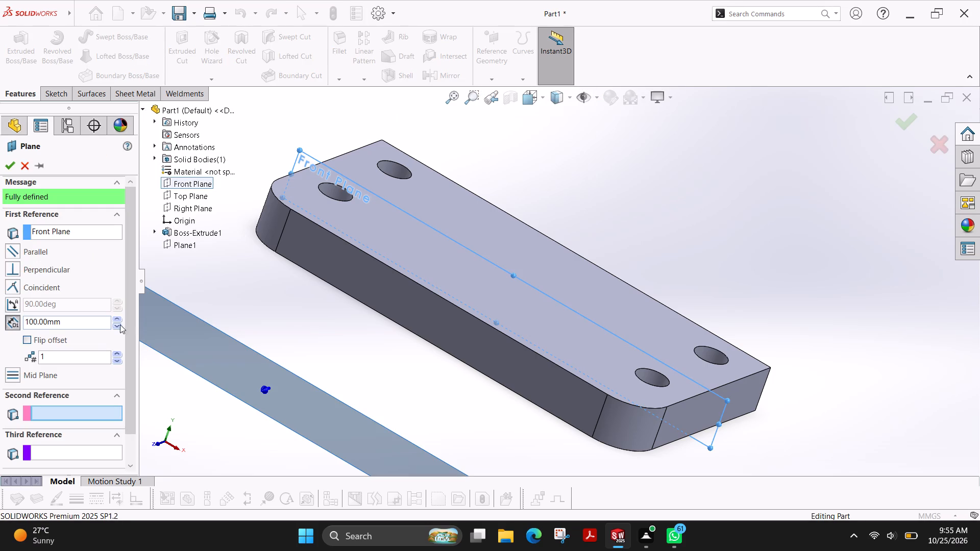
{"action": "left_click", "coordinate": [120, 323]}
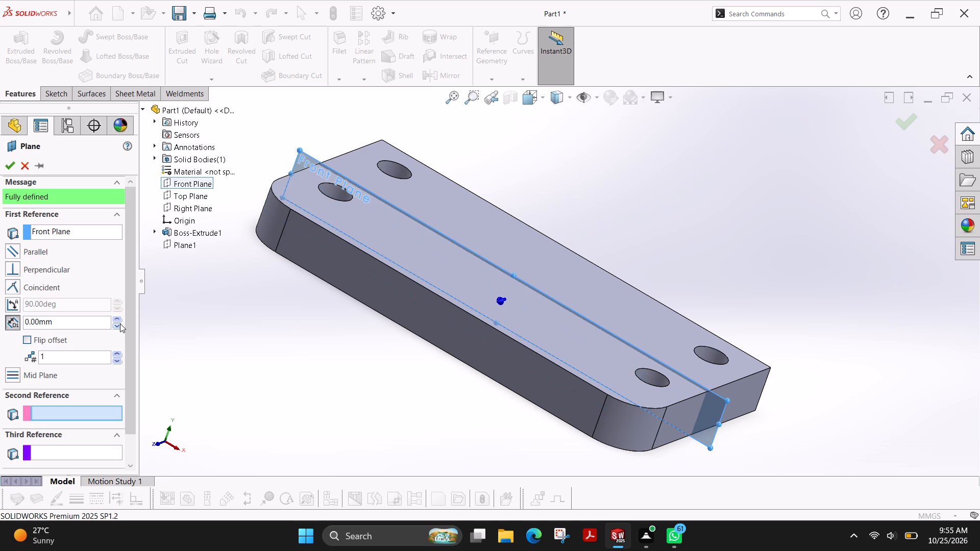
{"action": "left_click", "coordinate": [6, 162]}
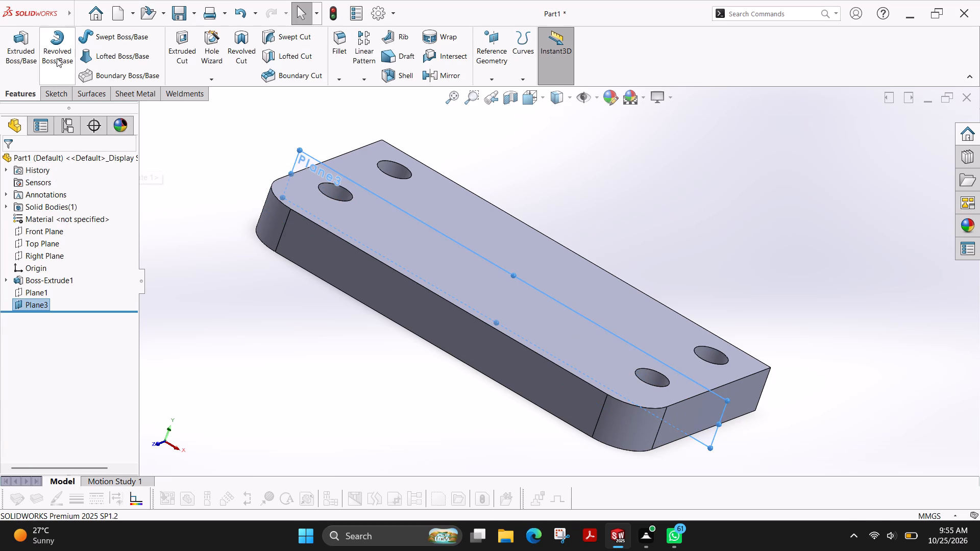
Start a sketch on the new plane and extend the plane's displayed upper edge well above the plate.
{"action": "left_click", "coordinate": [53, 92]}
{"action": "left_click", "coordinate": [25, 53]}
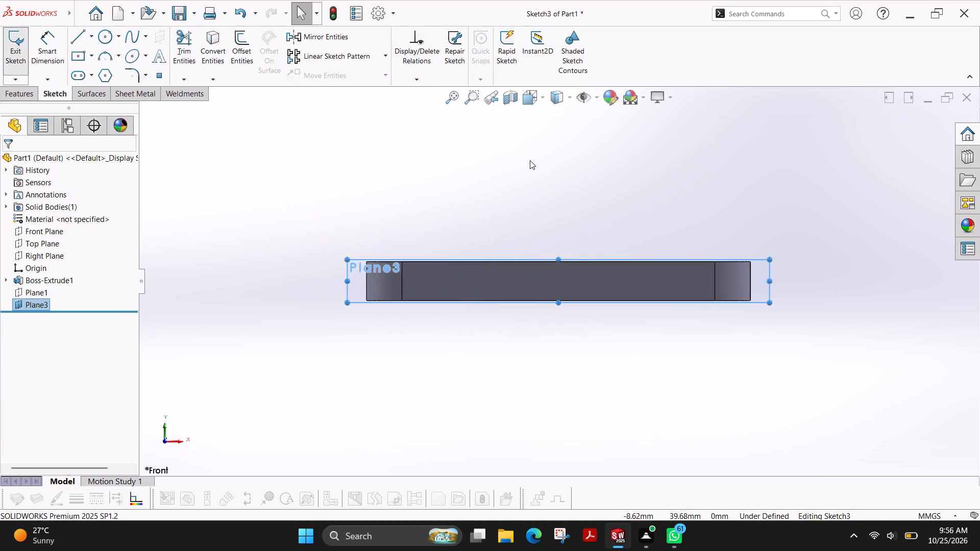
{"action": "scroll", "coordinate": [586, 174], "scroll_direction": "down", "scroll_amount": 3}
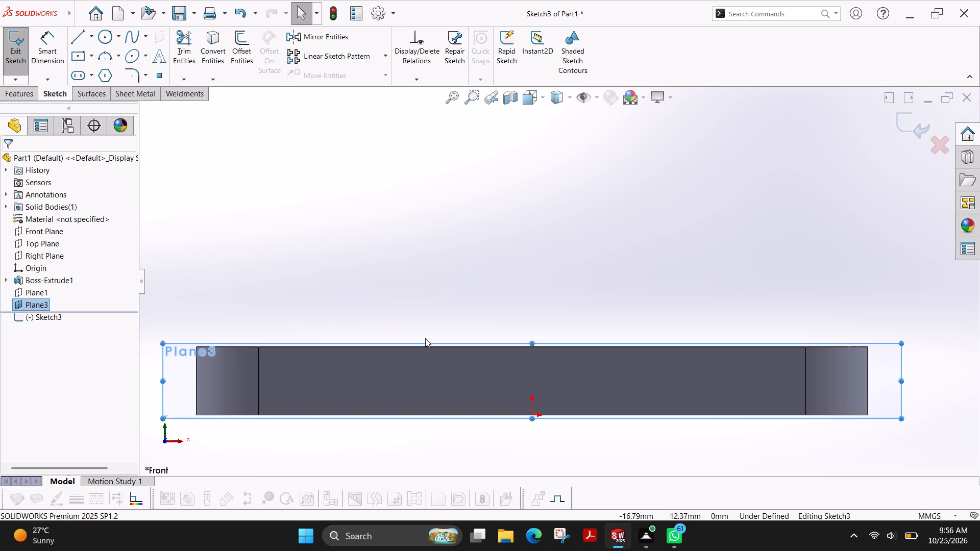
{"action": "left_click_drag", "start_coordinate": [532, 342], "coordinate": [530, 147]}
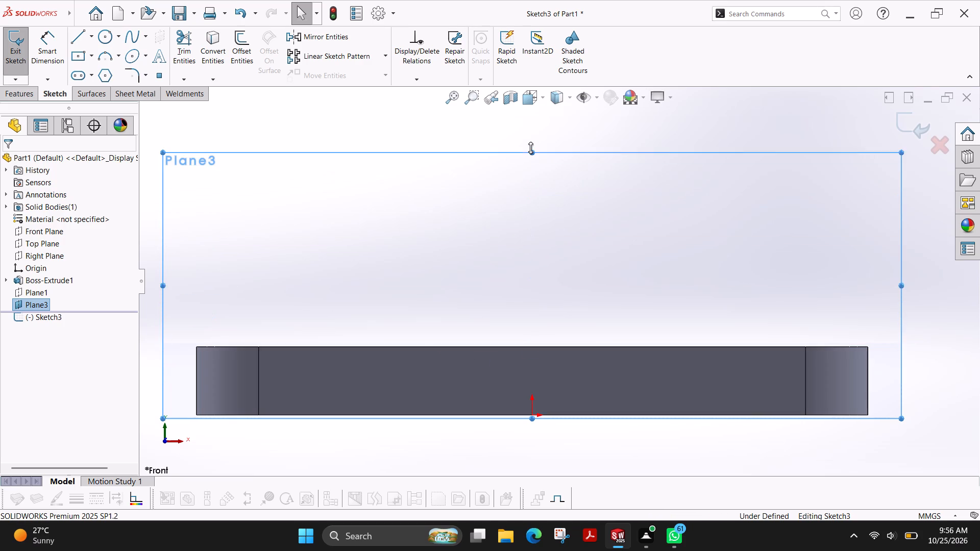
{"action": "left_click_drag", "start_coordinate": [530, 147], "coordinate": [530, 139]}
{"action": "scroll", "coordinate": [530, 139], "scroll_direction": "down", "scroll_amount": 3}
{"action": "scroll", "coordinate": [530, 139], "scroll_direction": "up", "scroll_amount": 4}
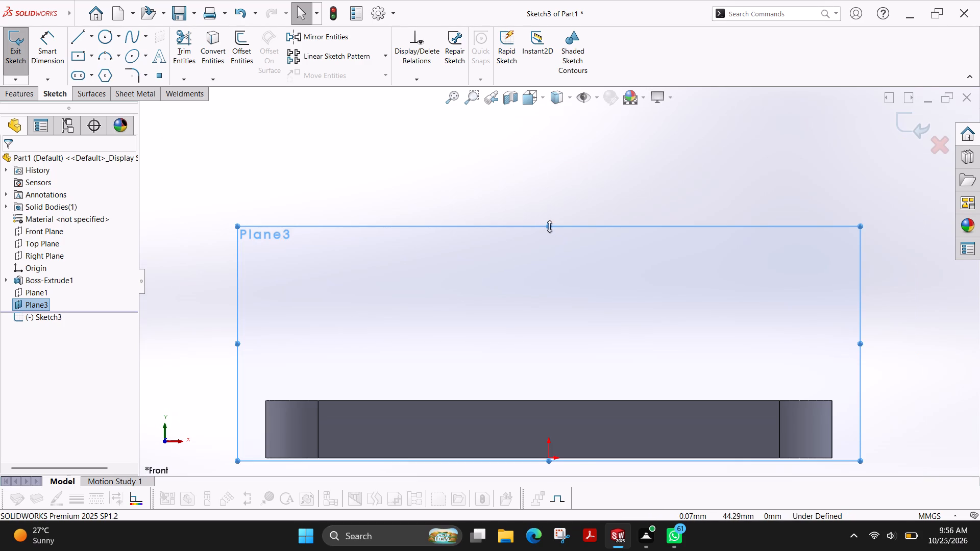
{"action": "left_click_drag", "start_coordinate": [549, 224], "coordinate": [541, 145]}
{"action": "scroll", "coordinate": [562, 269], "scroll_direction": "down", "scroll_amount": 3}
{"action": "scroll", "coordinate": [569, 320], "scroll_direction": "up", "scroll_amount": 4}
{"action": "scroll", "coordinate": [569, 308], "scroll_direction": "down", "scroll_amount": 1}
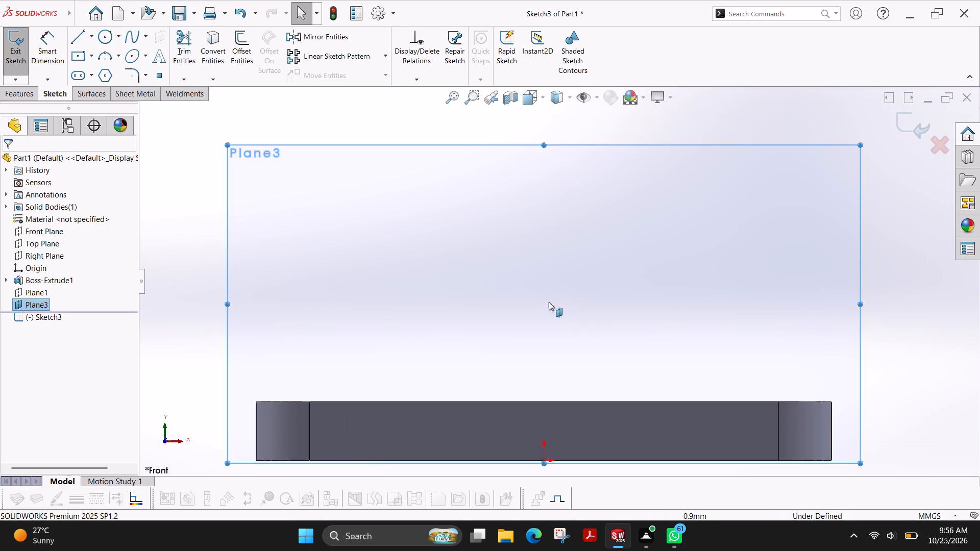
Sketch a vertical line about 54 mm long from the origin up through the middle of the plate.
{"action": "left_click", "coordinate": [73, 38]}
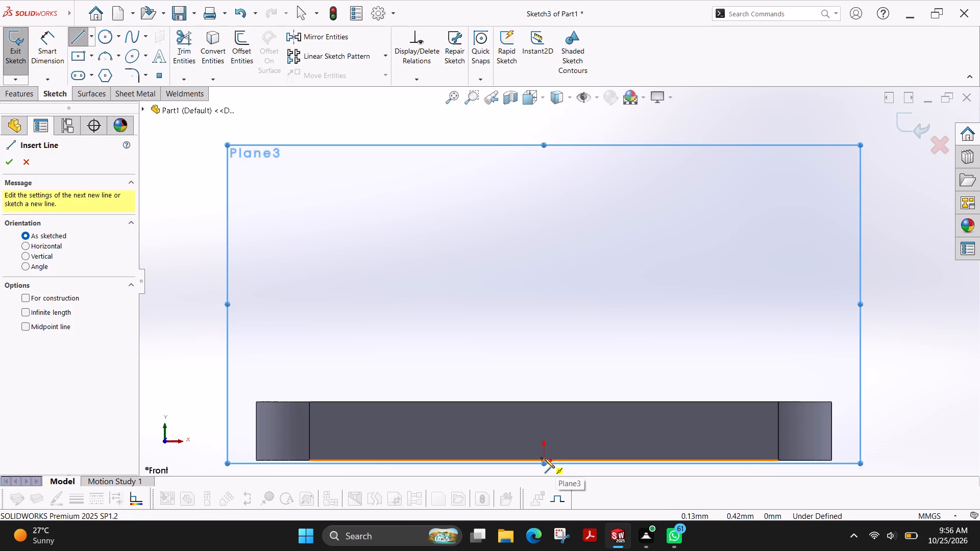
{"action": "left_click", "coordinate": [543, 459]}
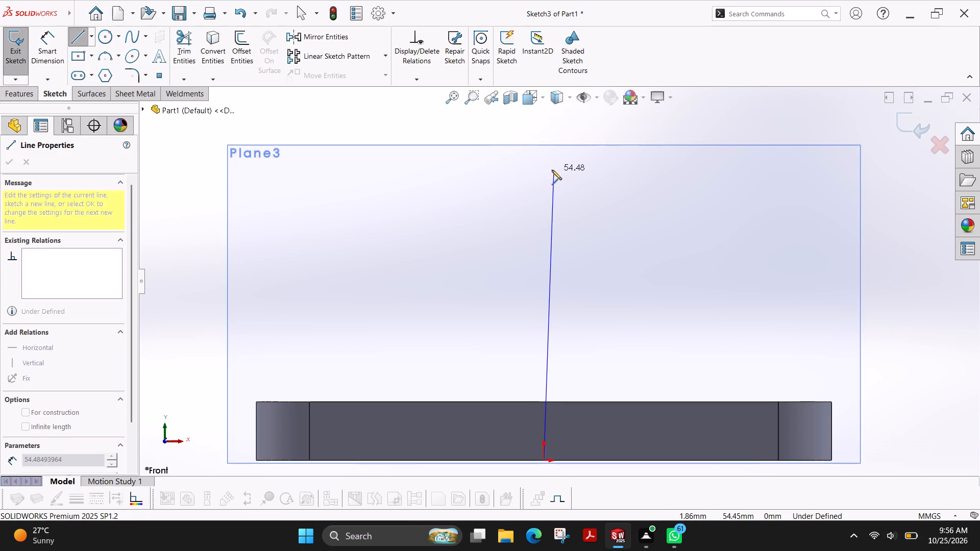
{"action": "left_click", "coordinate": [546, 170]}
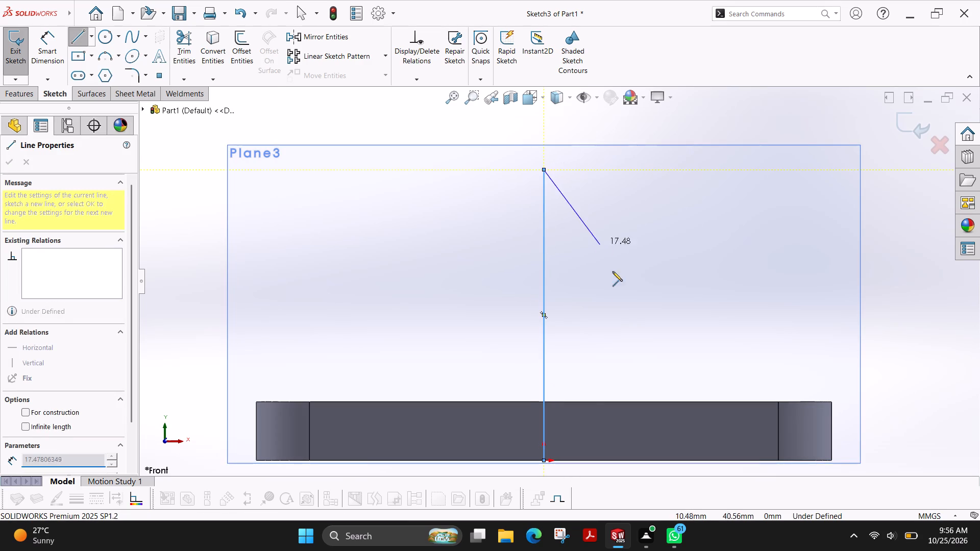
{"action": "key", "text": "Escape"}
{"action": "scroll", "coordinate": [609, 305], "scroll_direction": "up", "scroll_amount": 2}
{"action": "scroll", "coordinate": [606, 307], "scroll_direction": "down", "scroll_amount": 2}
{"action": "scroll", "coordinate": [546, 428], "scroll_direction": "up", "scroll_amount": 1}
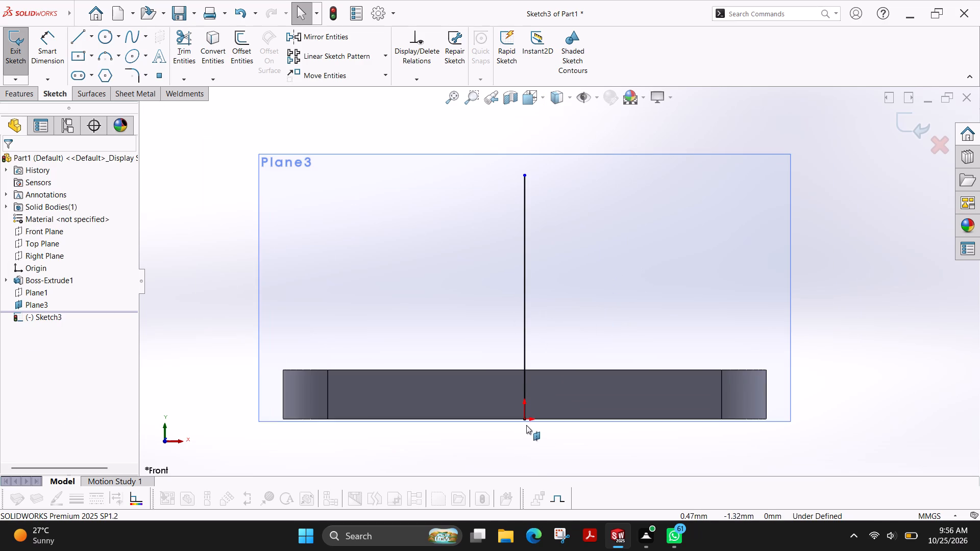
Extend the sketch plane's displayed lower edge below the plate.
{"action": "left_click", "coordinate": [312, 206]}
{"action": "left_click_drag", "start_coordinate": [524, 424], "coordinate": [525, 479]}
{"action": "key", "text": "Escape"}
{"action": "scroll", "coordinate": [618, 323], "scroll_direction": "down", "scroll_amount": 1}
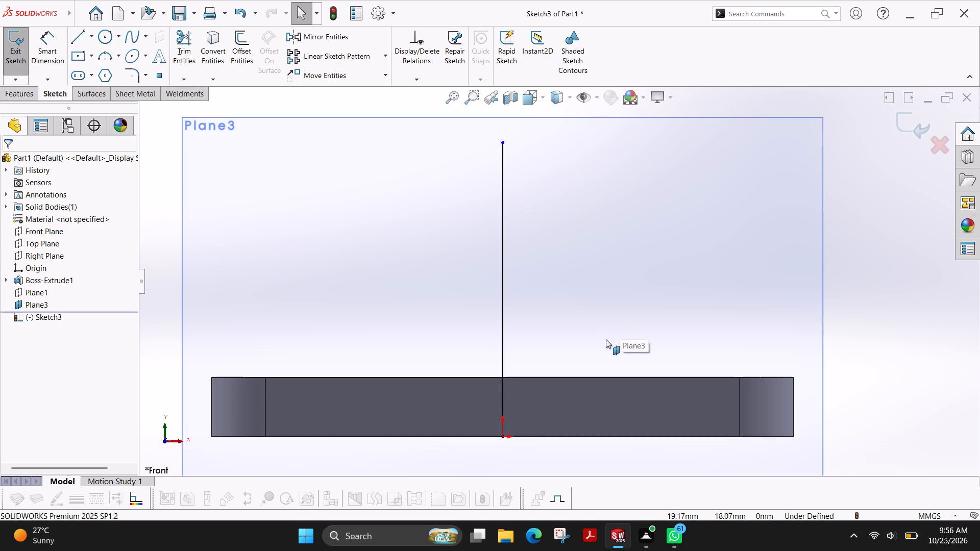
Sketch a closed profile on the plate's top edge, about 41 mm wide and 21 mm tall, with a tapered central notch about 16 mm wide at its floor.
{"action": "left_click", "coordinate": [81, 40]}
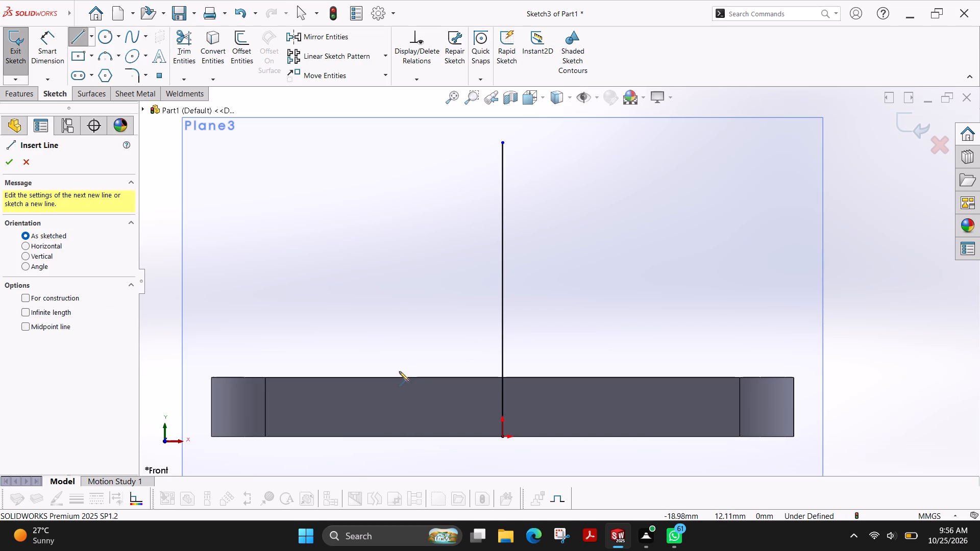
{"action": "left_click", "coordinate": [386, 377]}
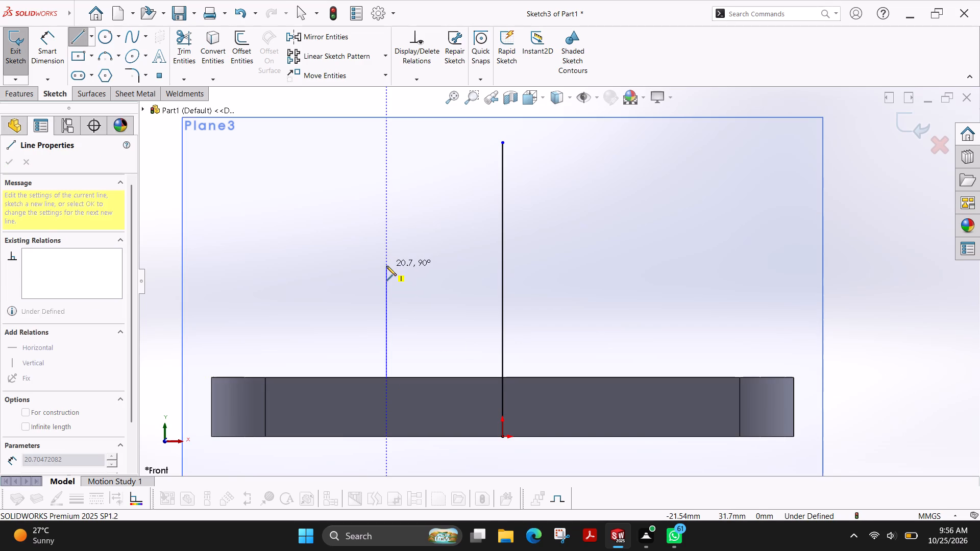
{"action": "left_click", "coordinate": [386, 266]}
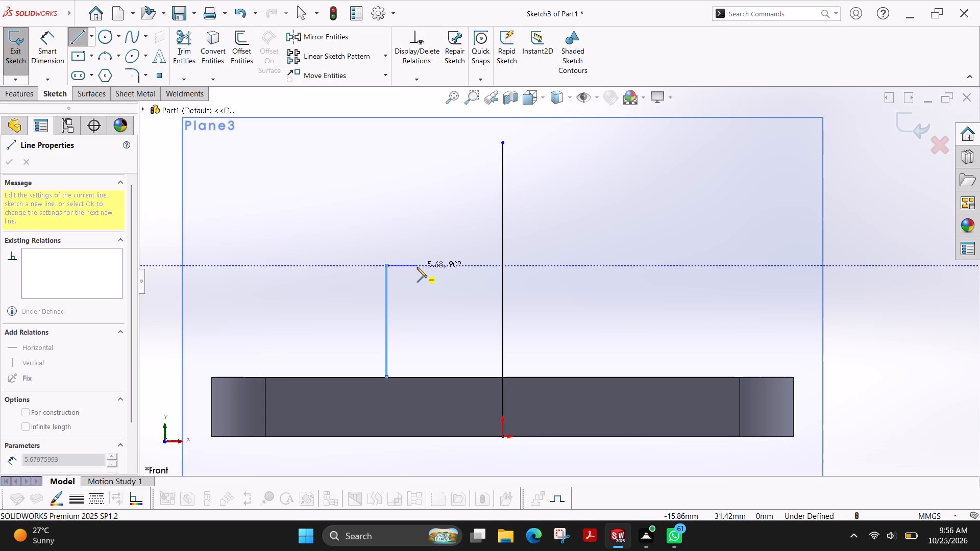
{"action": "left_click", "coordinate": [417, 267]}
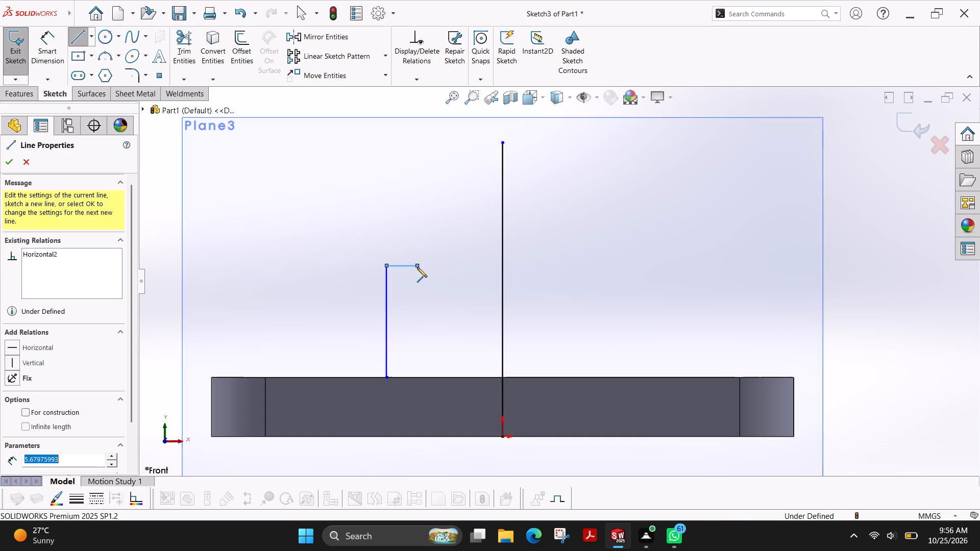
{"action": "left_click", "coordinate": [455, 359]}
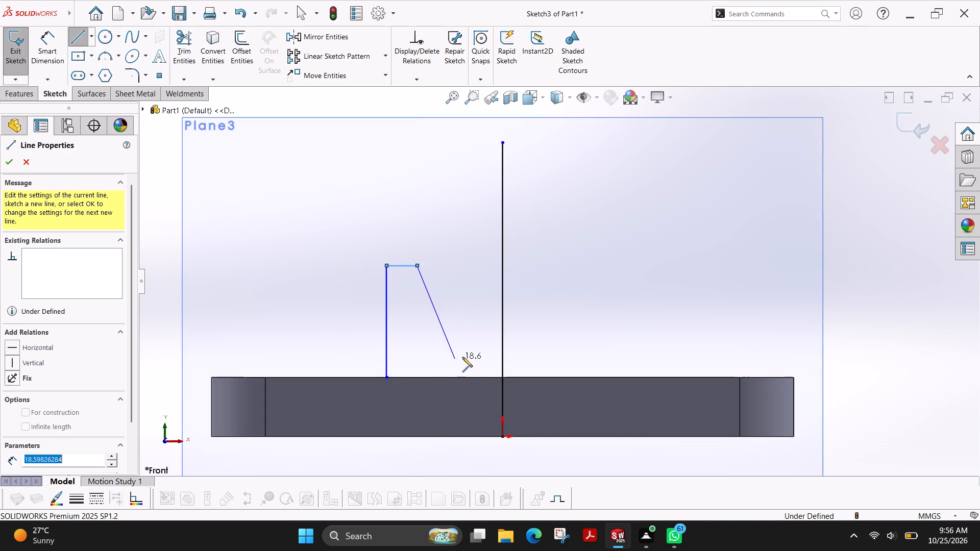
{"action": "left_click", "coordinate": [543, 357]}
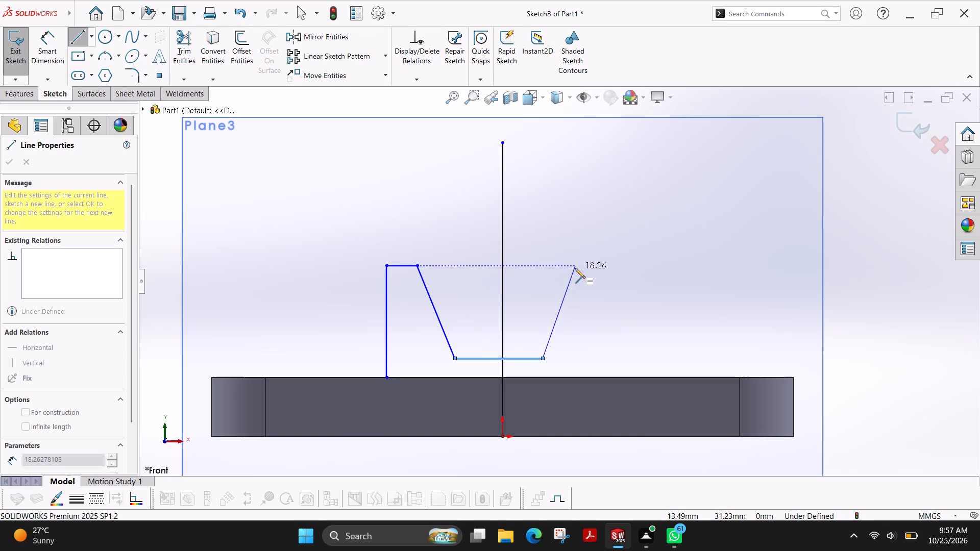
{"action": "left_click", "coordinate": [575, 268]}
{"action": "left_click", "coordinate": [609, 267]}
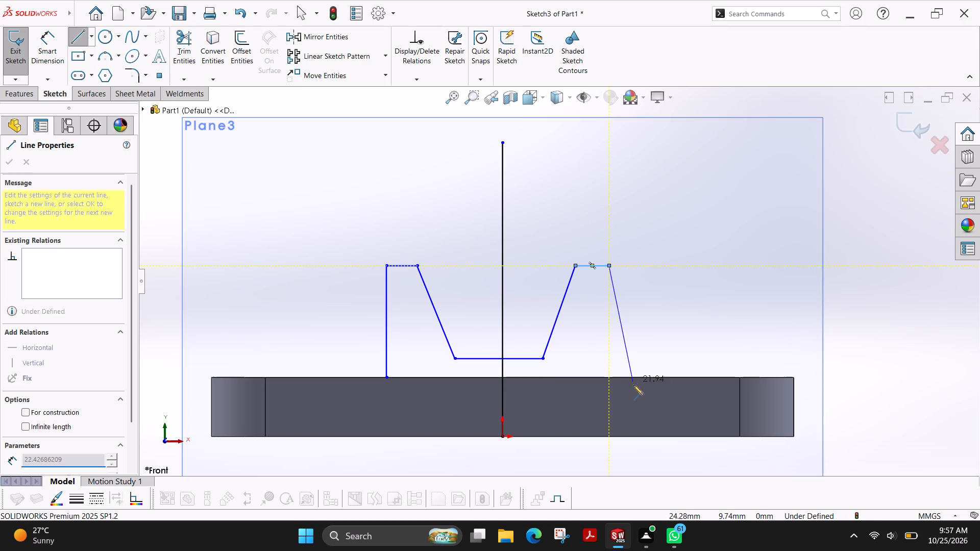
{"action": "left_click", "coordinate": [608, 377]}
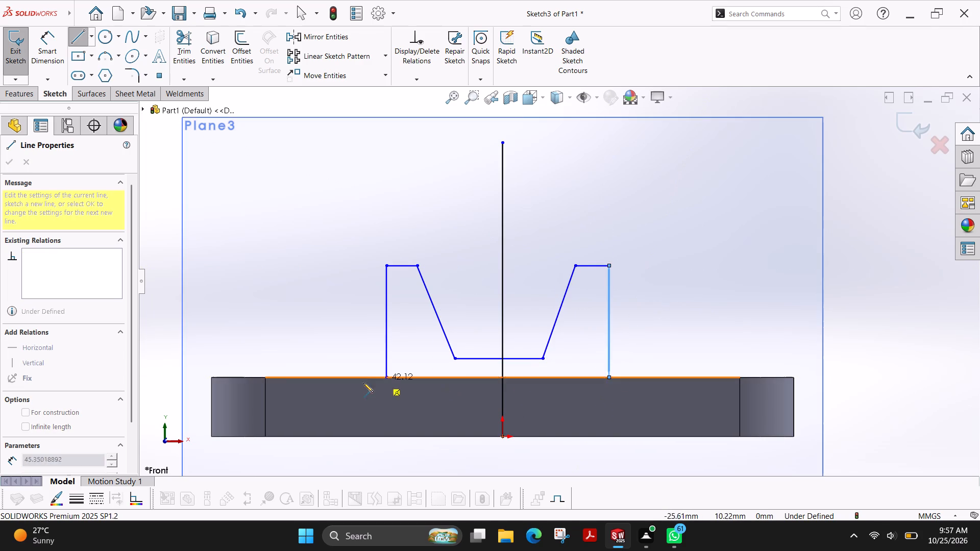
{"action": "left_click", "coordinate": [385, 377]}
{"action": "key", "text": "Escape"}
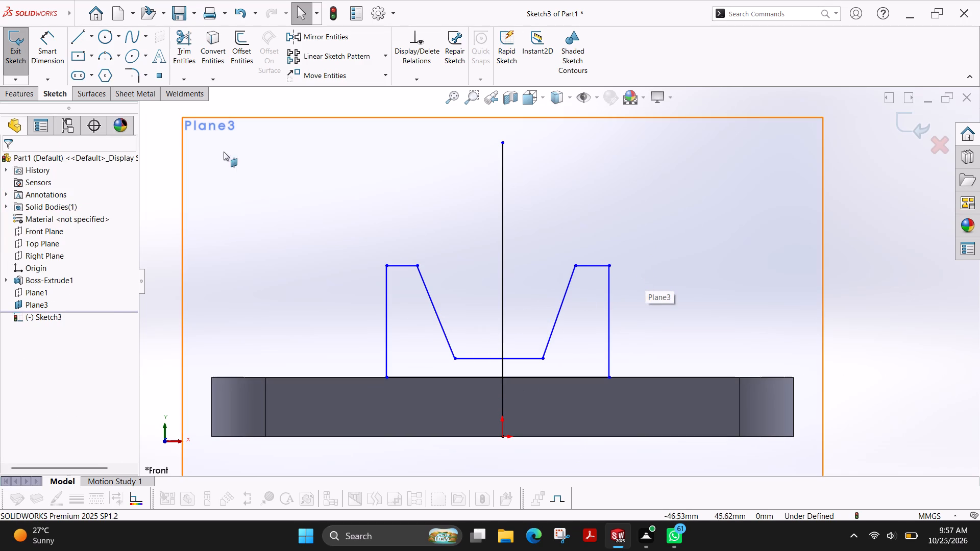
Dimension the width of the notch floor as 18 mm.
{"action": "left_click", "coordinate": [56, 47]}
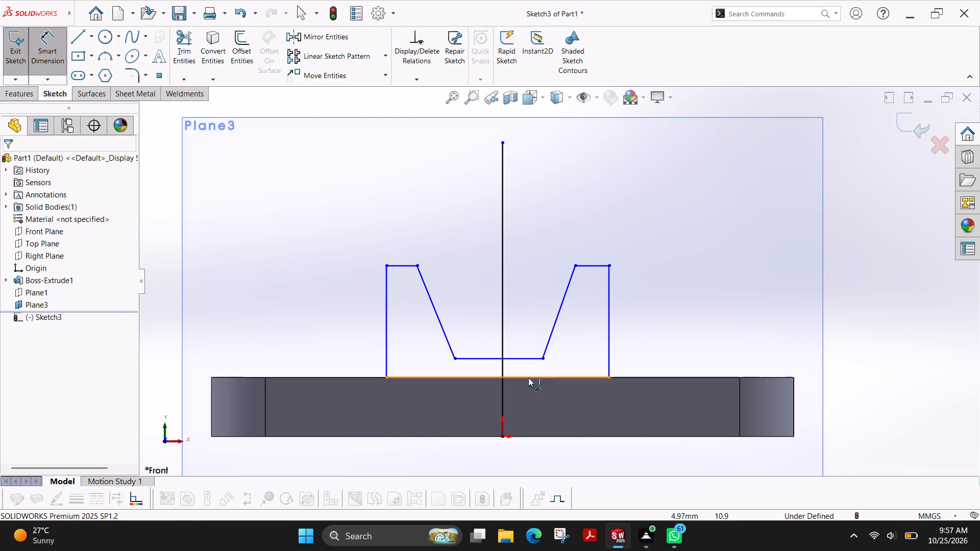
{"action": "left_click", "coordinate": [519, 358]}
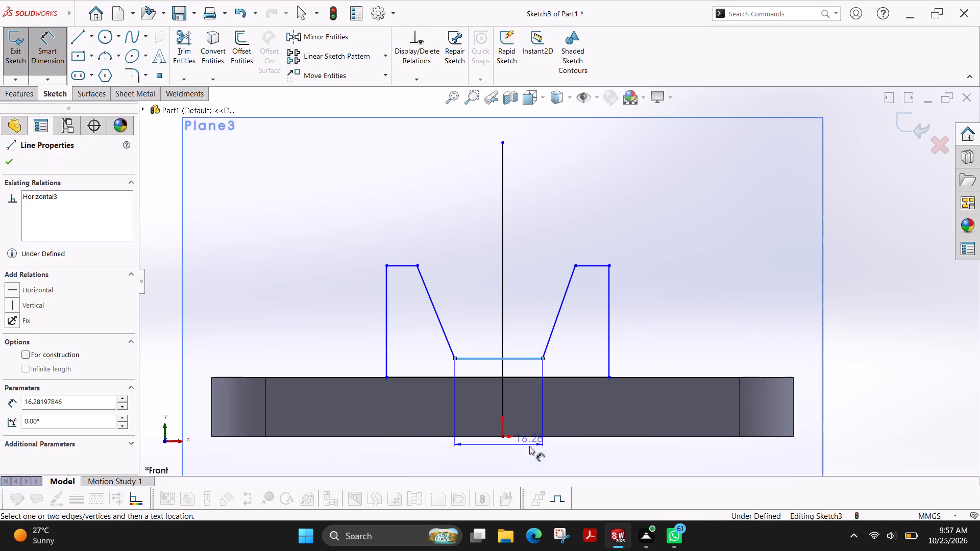
{"action": "left_click", "coordinate": [502, 467]}
{"action": "type", "text": "18"}
{"action": "key", "text": "Return"}
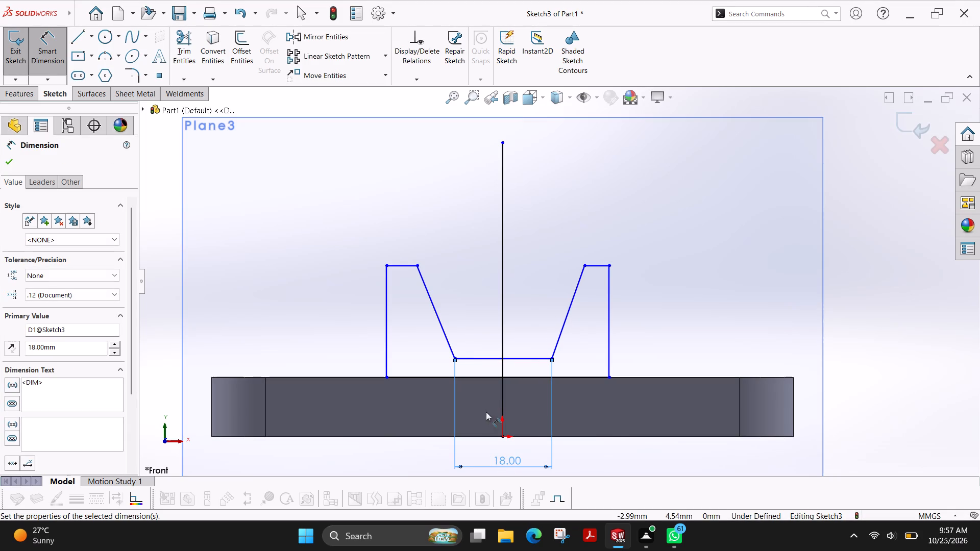
Dimension the distance from the notch floor's left endpoint to the vertical middle line as 9 mm.
{"action": "left_click", "coordinate": [456, 357]}
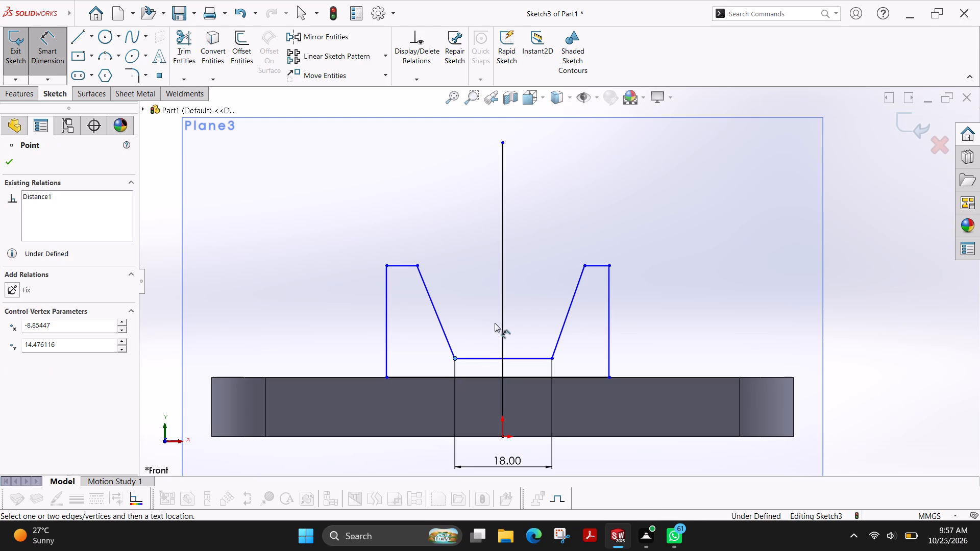
{"action": "left_click", "coordinate": [503, 323]}
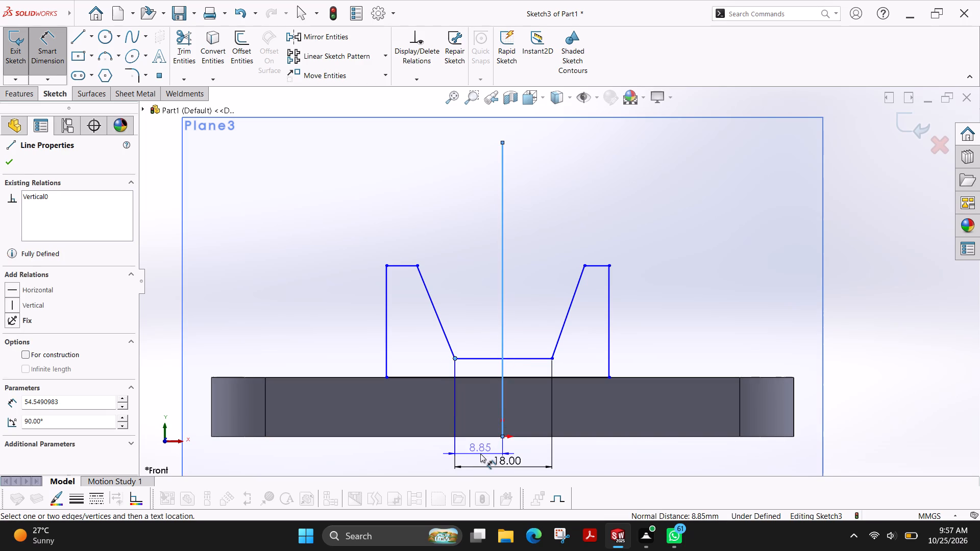
{"action": "left_click", "coordinate": [480, 454]}
{"action": "key", "text": "9"}
{"action": "key", "text": "Return"}
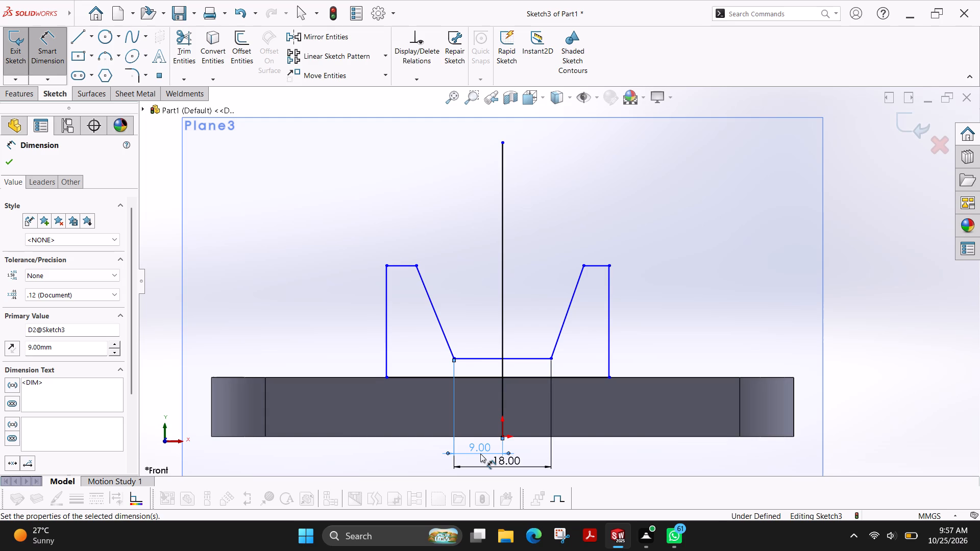
Dimension the overall width between the profile's two outer vertical sides as 52 mm.
{"action": "left_click", "coordinate": [385, 282]}
{"action": "left_click", "coordinate": [609, 320]}
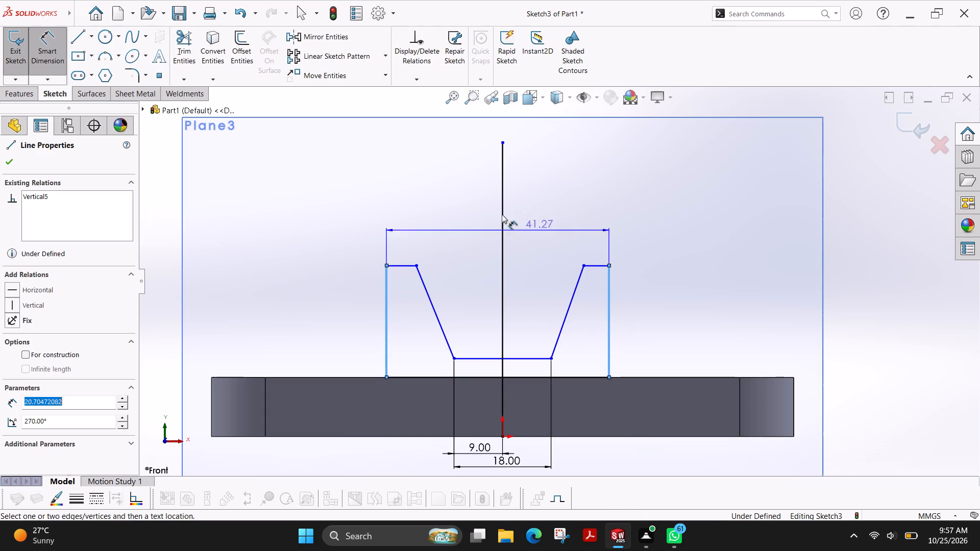
{"action": "left_click", "coordinate": [461, 219]}
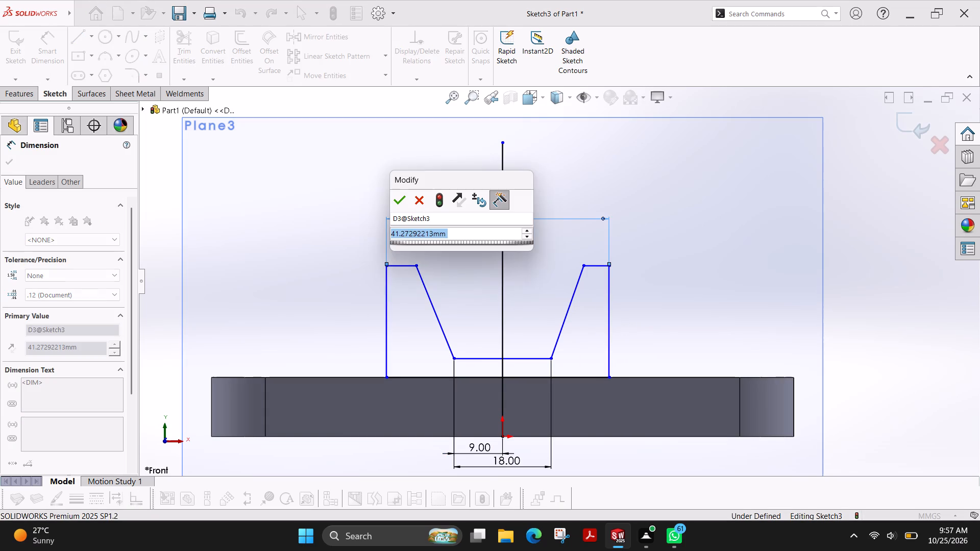
{"action": "type", "text": "52"}
{"action": "key", "text": "Return"}
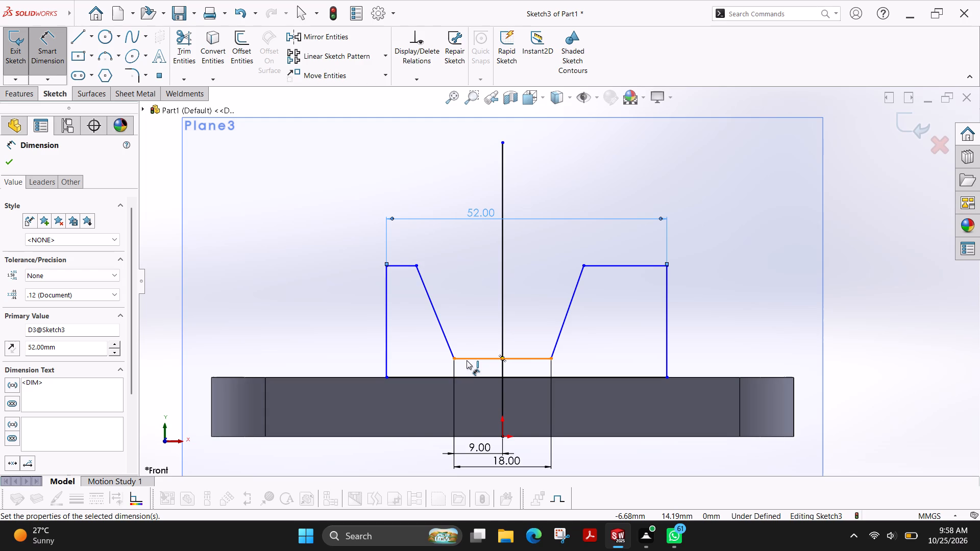
Dimension the distance from the profile's left vertical side to the vertical middle line as 26 mm.
{"action": "left_click", "coordinate": [384, 335]}
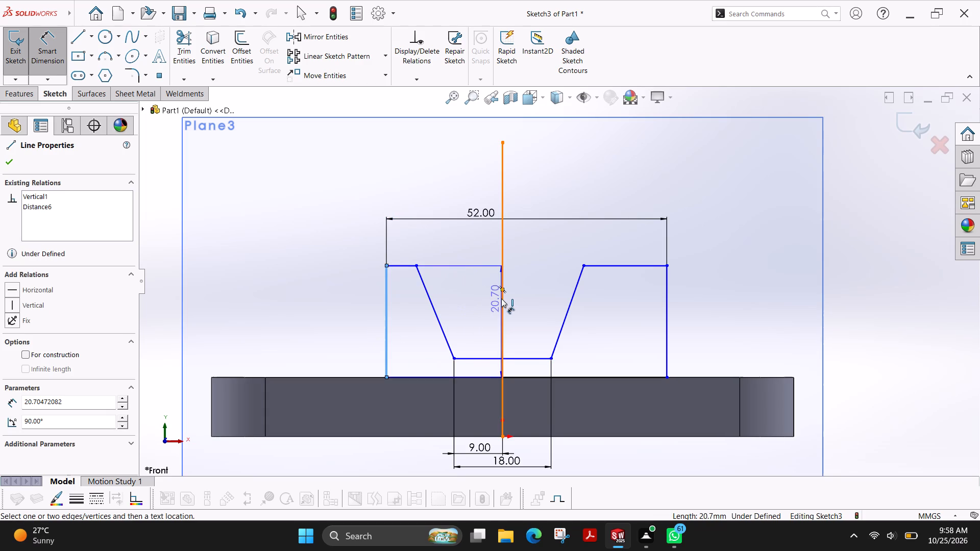
{"action": "left_click", "coordinate": [501, 298]}
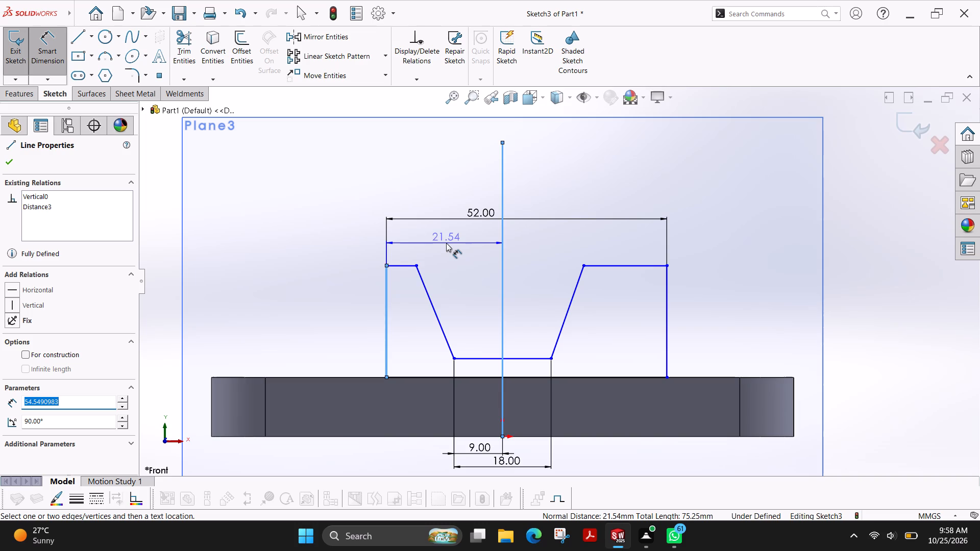
{"action": "left_click", "coordinate": [446, 243]}
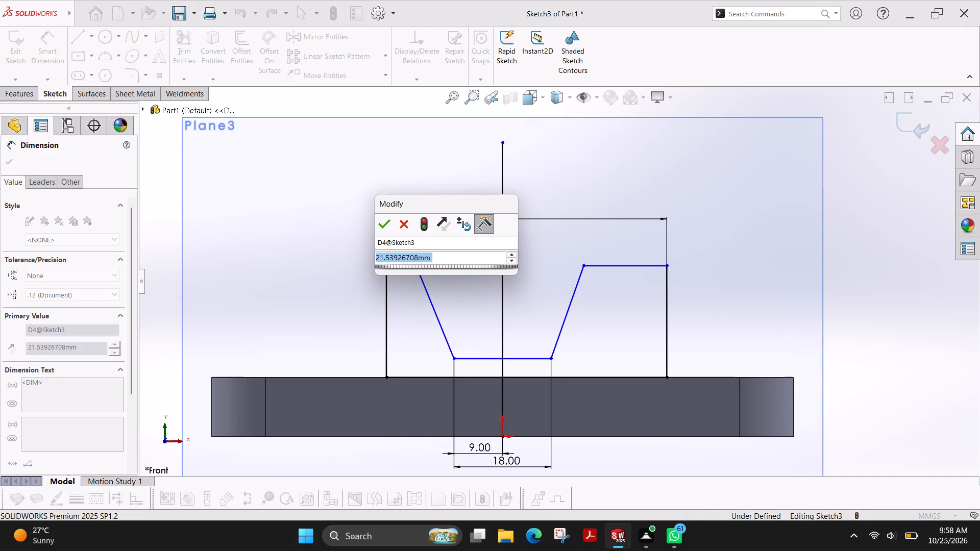
{"action": "type", "text": "26"}
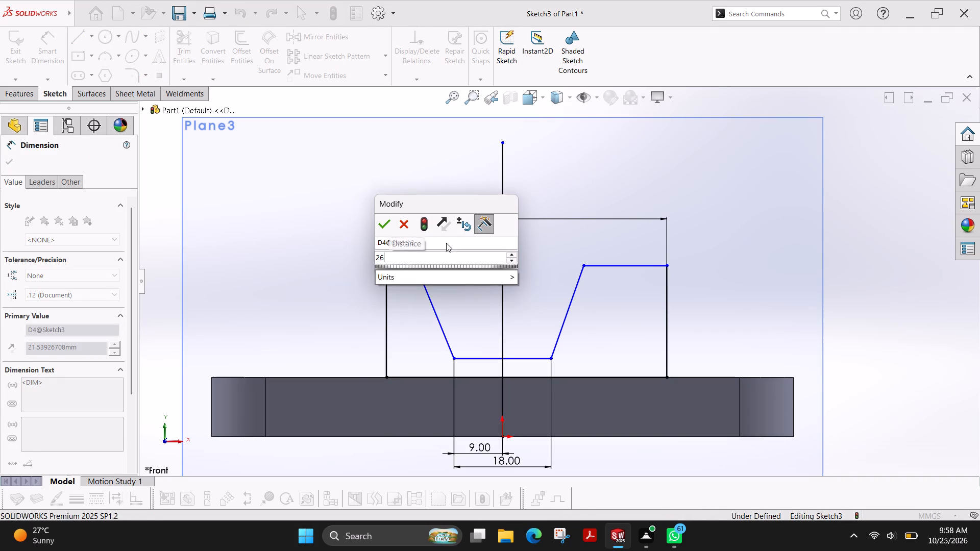
{"action": "key", "text": "Return"}
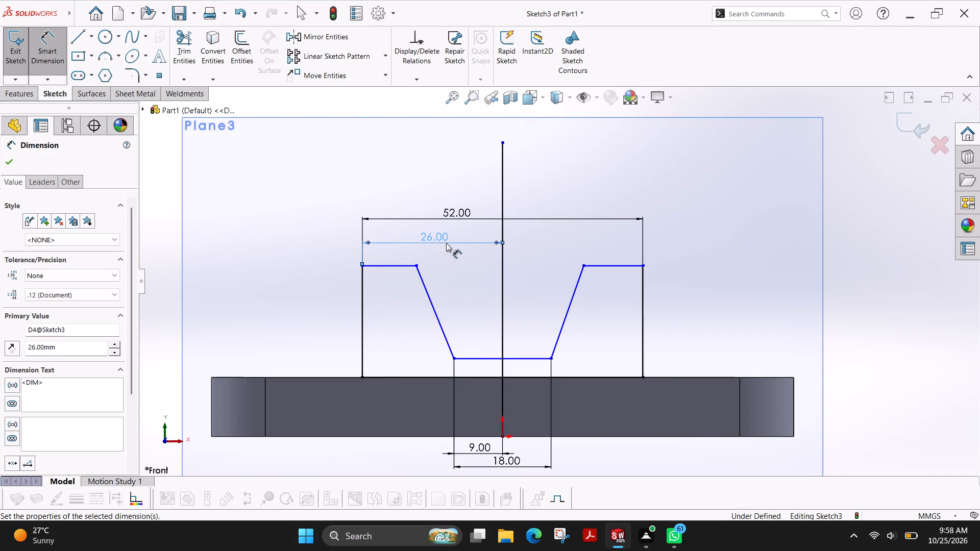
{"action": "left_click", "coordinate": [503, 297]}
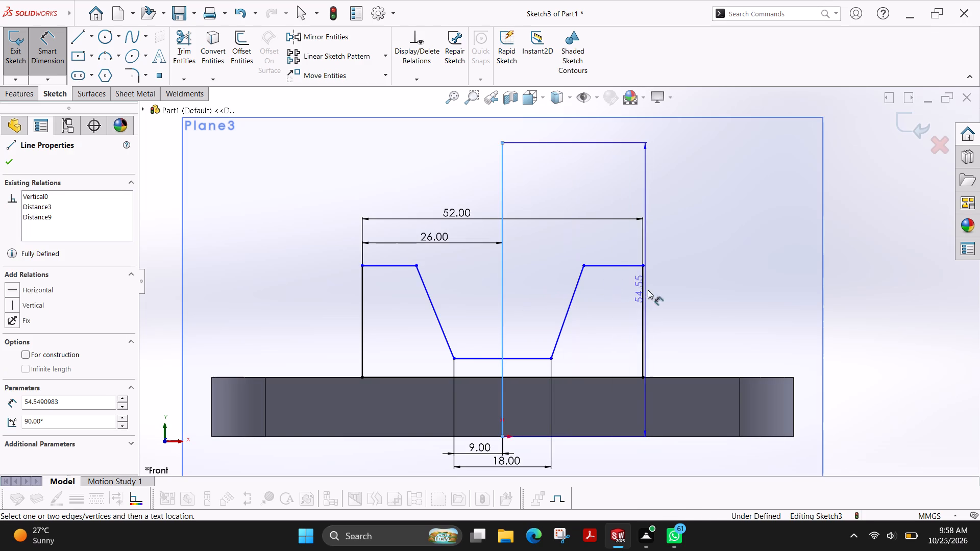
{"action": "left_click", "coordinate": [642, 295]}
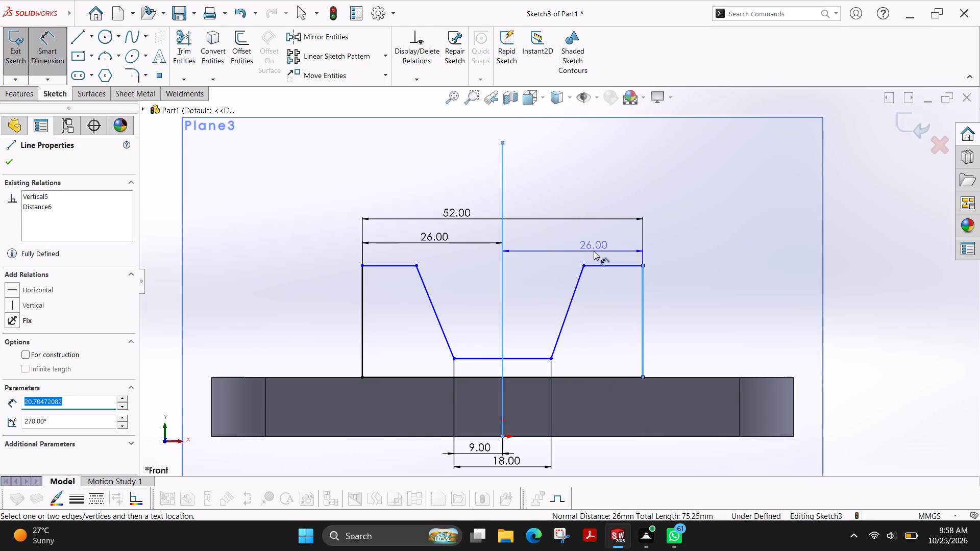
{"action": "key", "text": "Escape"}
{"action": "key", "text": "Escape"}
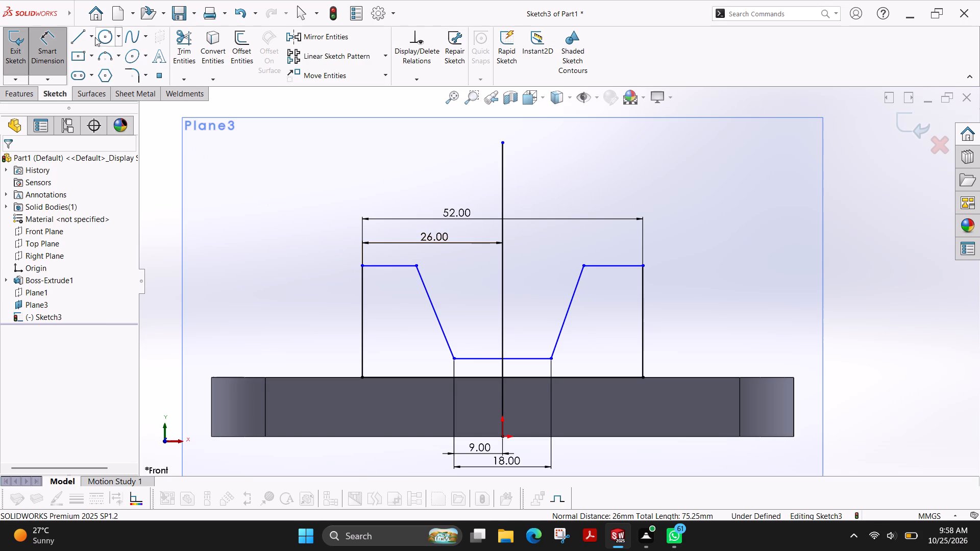
Sketch a horizontal line across the notch opening, joining the top ends of its two sloped sides.
{"action": "left_click", "coordinate": [79, 37]}
{"action": "left_click", "coordinate": [417, 267]}
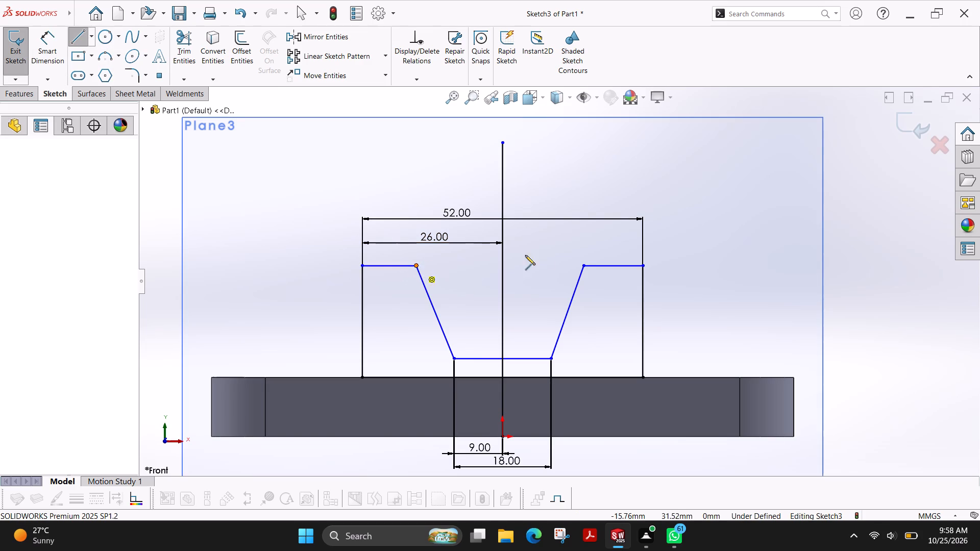
{"action": "left_click", "coordinate": [584, 266]}
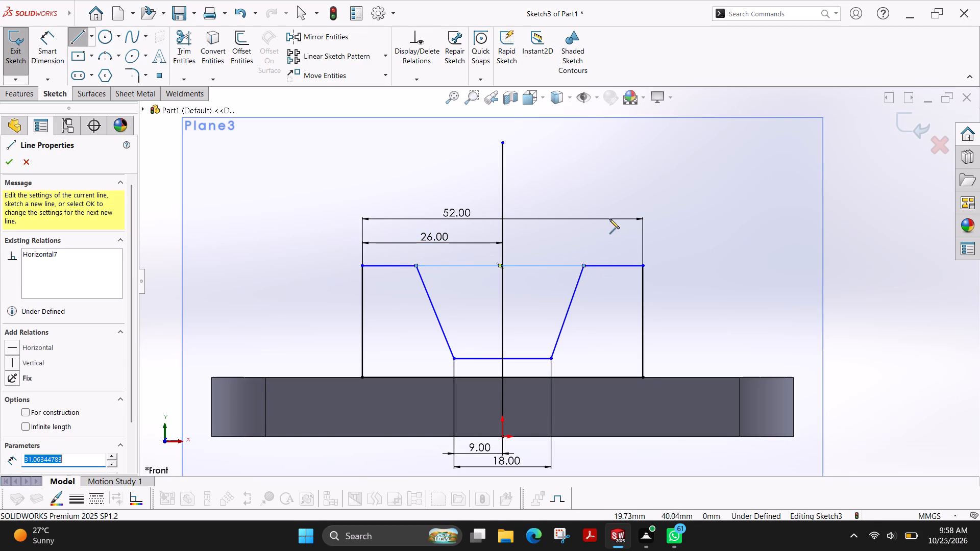
{"action": "key", "text": "Escape"}
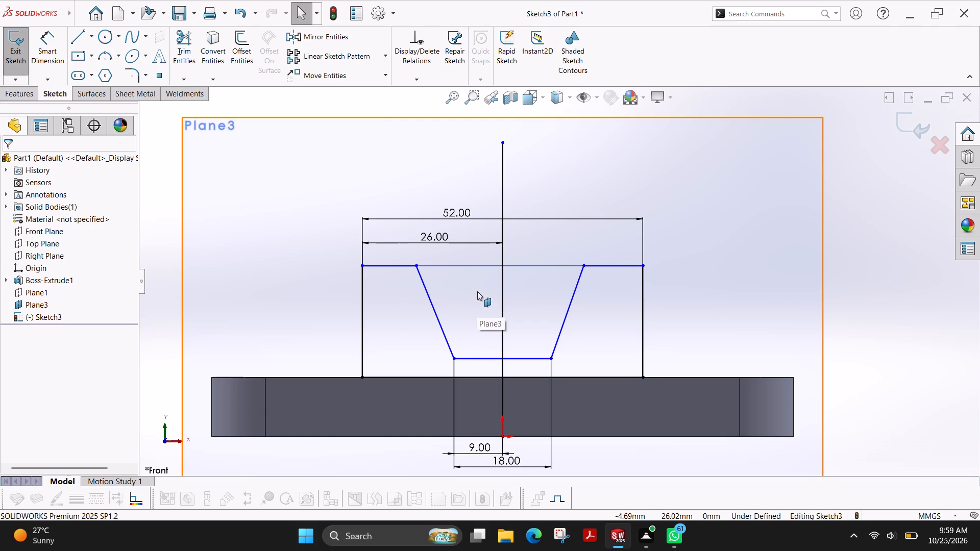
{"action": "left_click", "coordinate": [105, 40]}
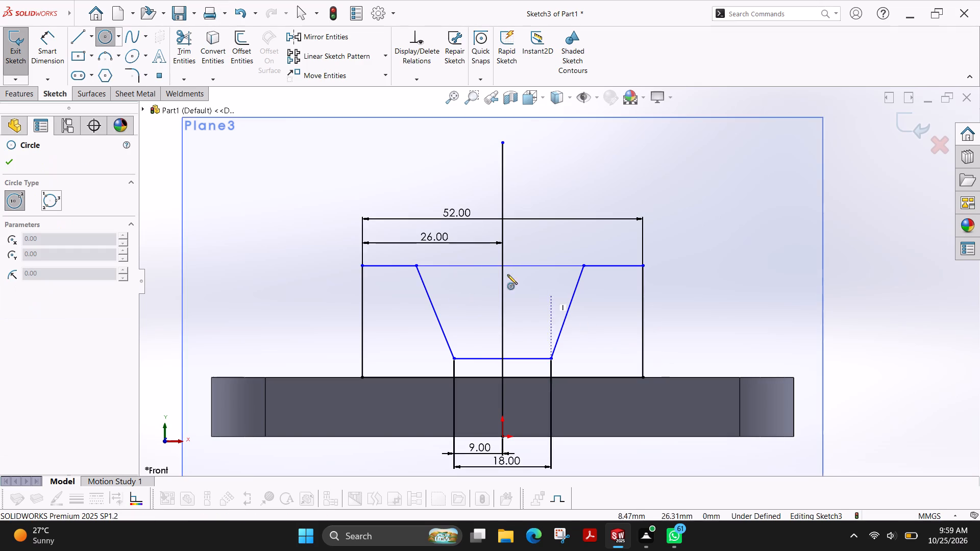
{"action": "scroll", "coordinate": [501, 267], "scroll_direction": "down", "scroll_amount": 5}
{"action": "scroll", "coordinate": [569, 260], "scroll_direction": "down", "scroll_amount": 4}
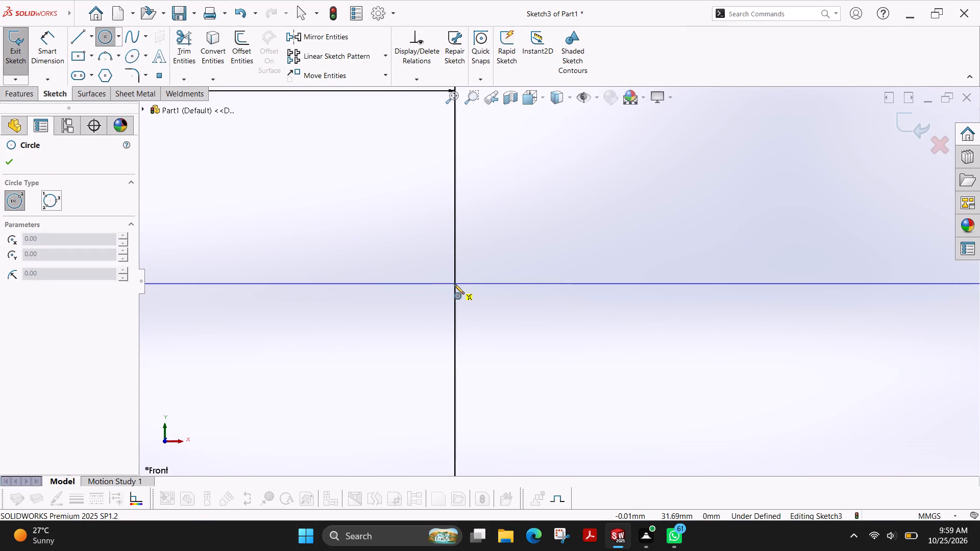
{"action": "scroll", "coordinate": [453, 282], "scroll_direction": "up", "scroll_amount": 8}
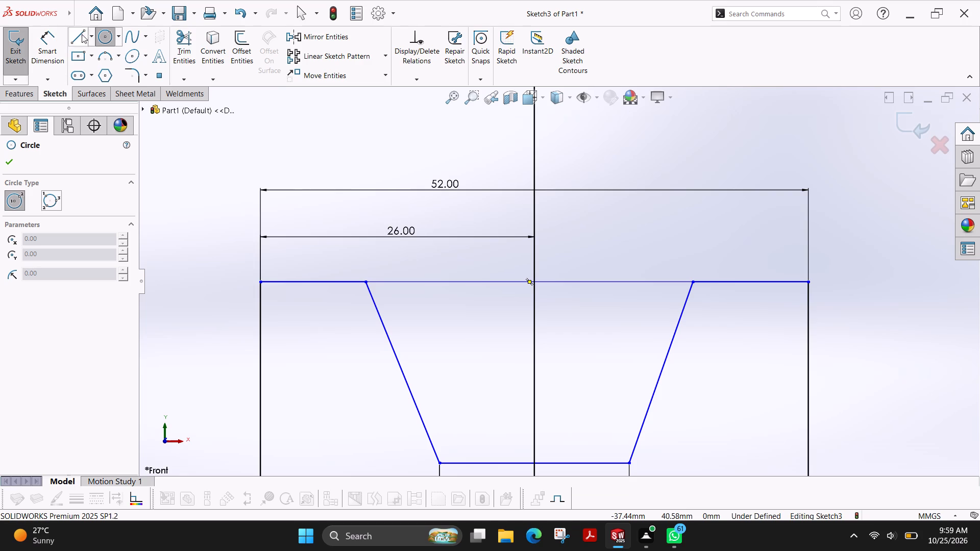
Trim away the part of the line across the notch opening that lies left of the vertical middle line.
{"action": "left_click", "coordinate": [187, 41]}
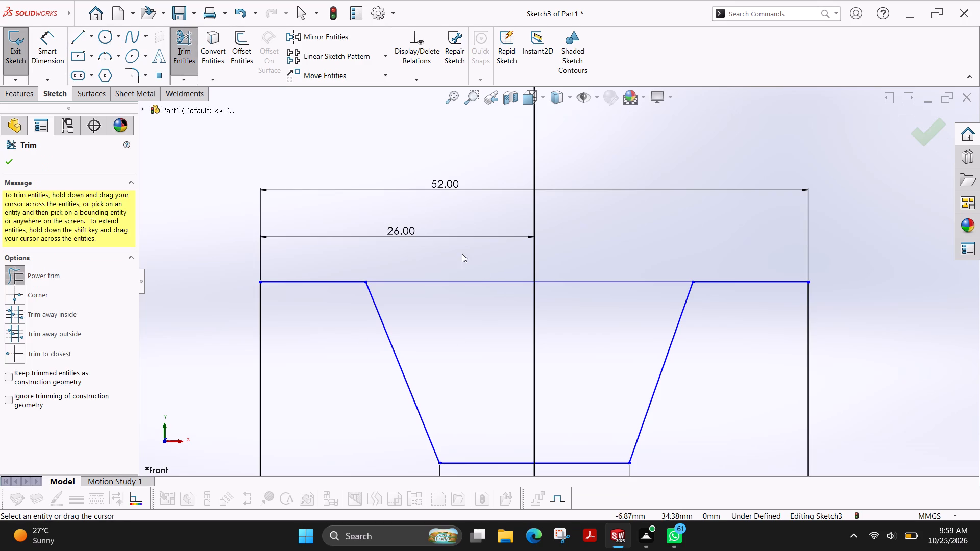
{"action": "left_click_drag", "start_coordinate": [462, 254], "coordinate": [454, 312]}
{"action": "left_click", "coordinate": [6, 163]}
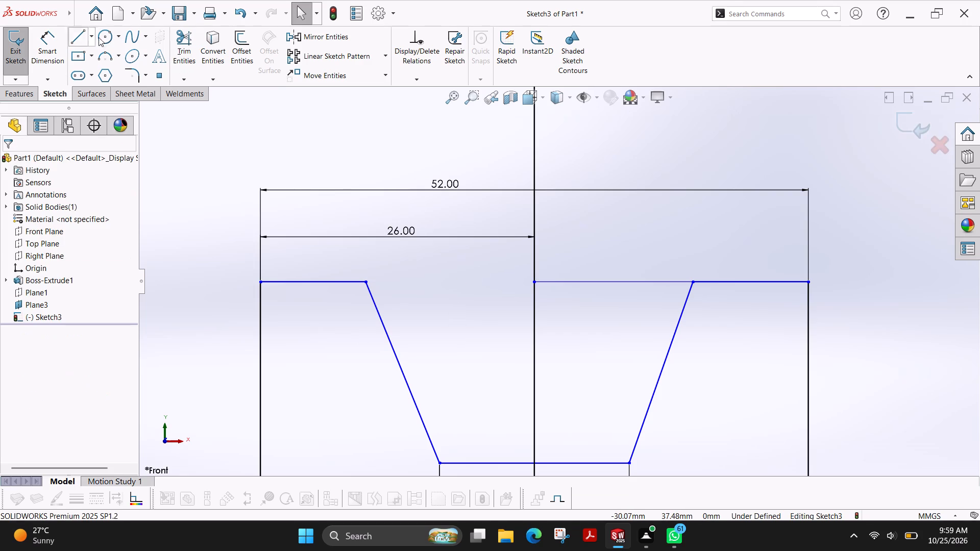
Sketch a circle centred where the remaining horizontal line across the notch opening meets the vertical middle line.
{"action": "left_click", "coordinate": [102, 36]}
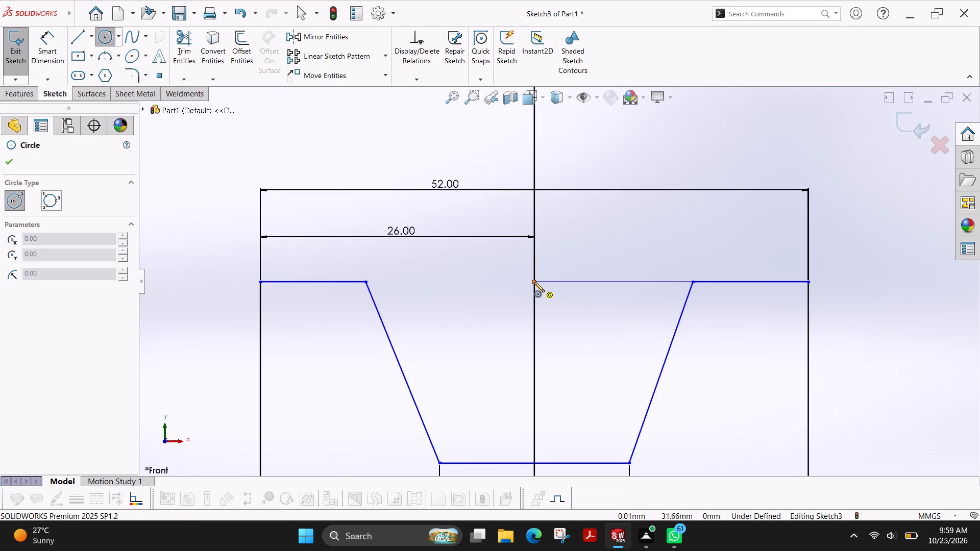
{"action": "left_click", "coordinate": [534, 282]}
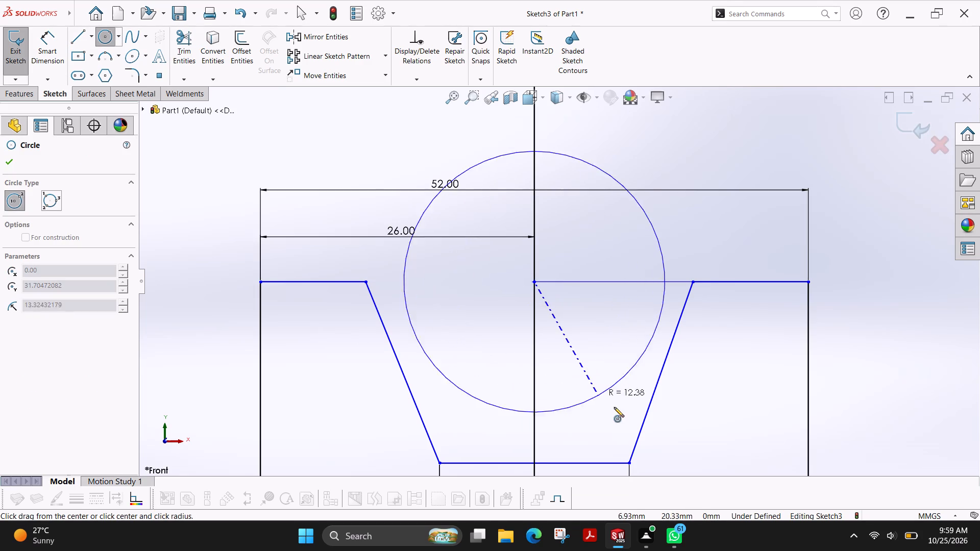
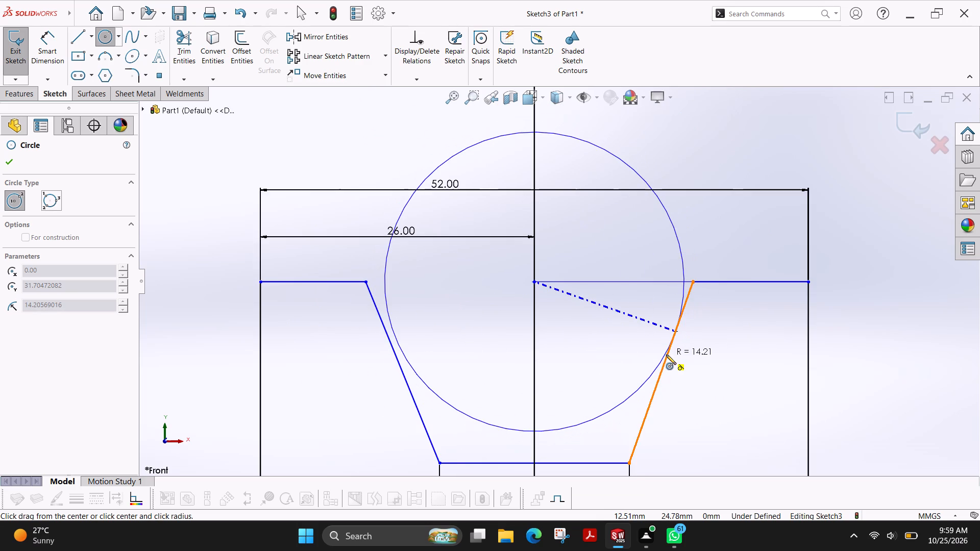
Sketch a 52 mm horizontal line joining the top ends of the profile's two outer vertical sides.
{"action": "key", "text": "Escape"}
{"action": "scroll", "coordinate": [584, 359], "scroll_direction": "up", "scroll_amount": 2}
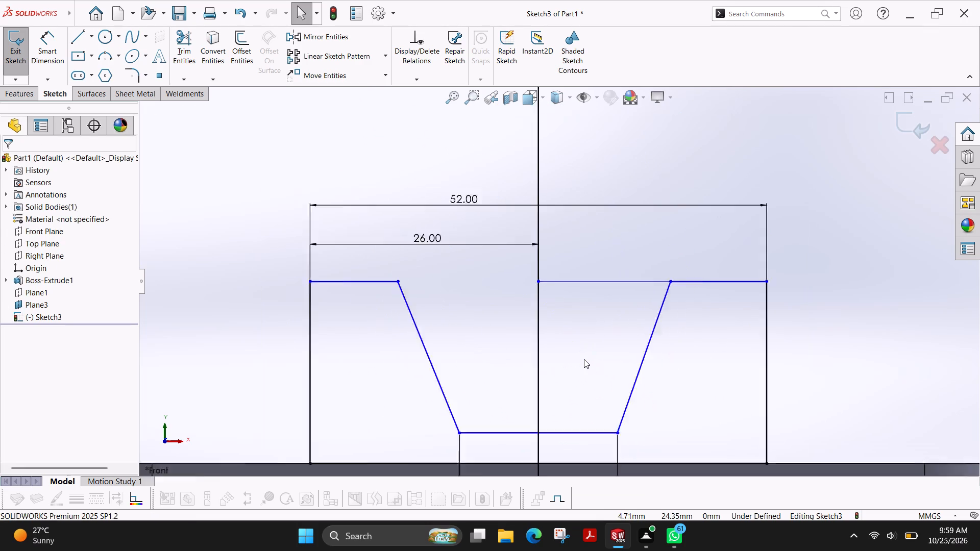
{"action": "scroll", "coordinate": [584, 359], "scroll_direction": "up", "scroll_amount": 2}
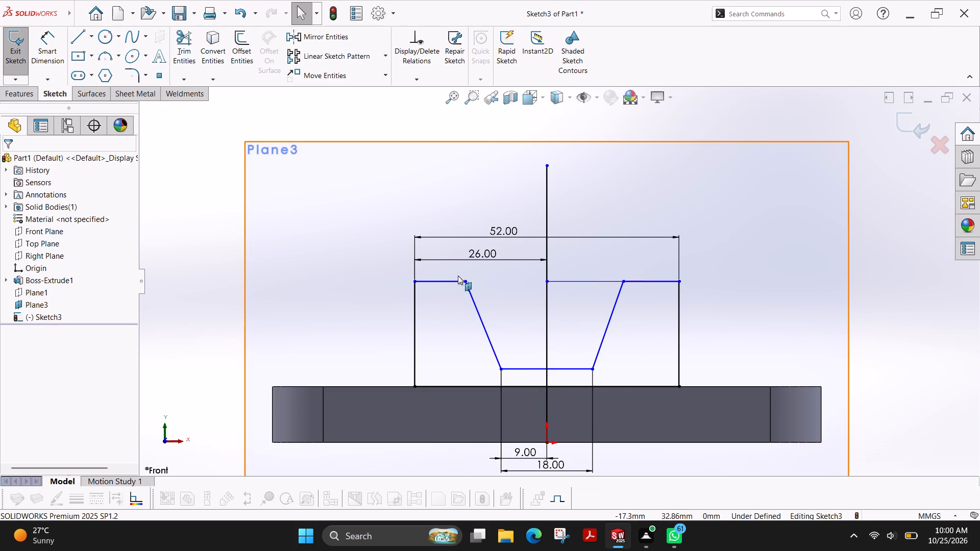
{"action": "left_click", "coordinate": [76, 37]}
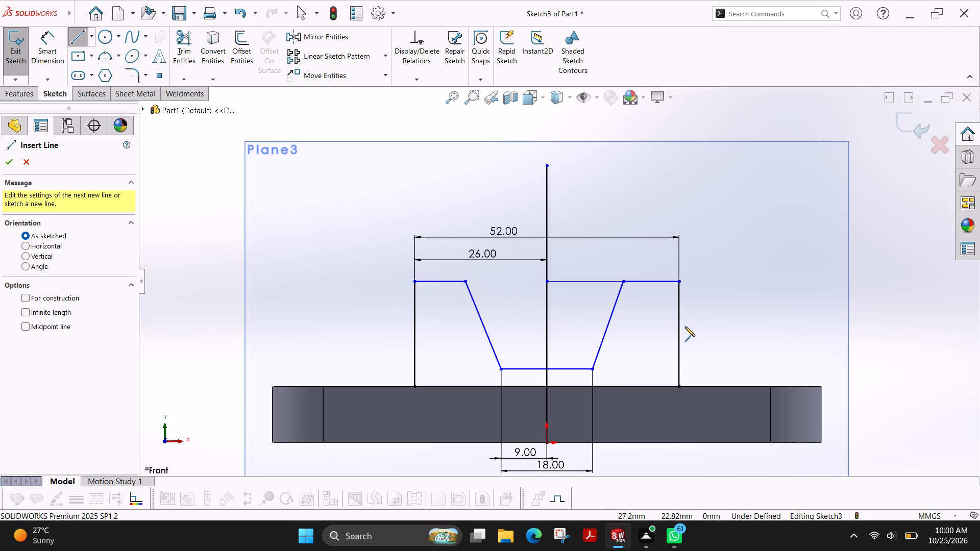
{"action": "left_click", "coordinate": [77, 37]}
{"action": "left_click", "coordinate": [82, 37]}
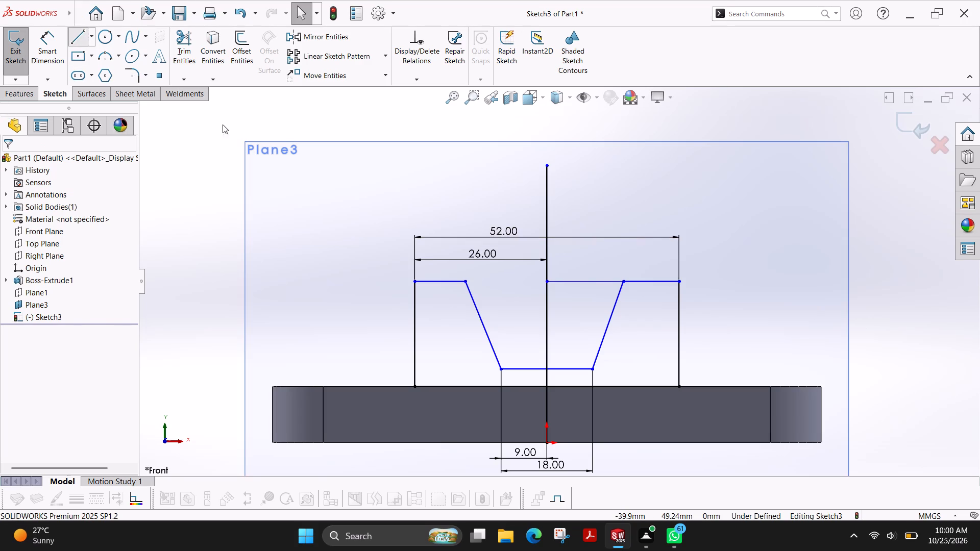
{"action": "left_click", "coordinate": [679, 281]}
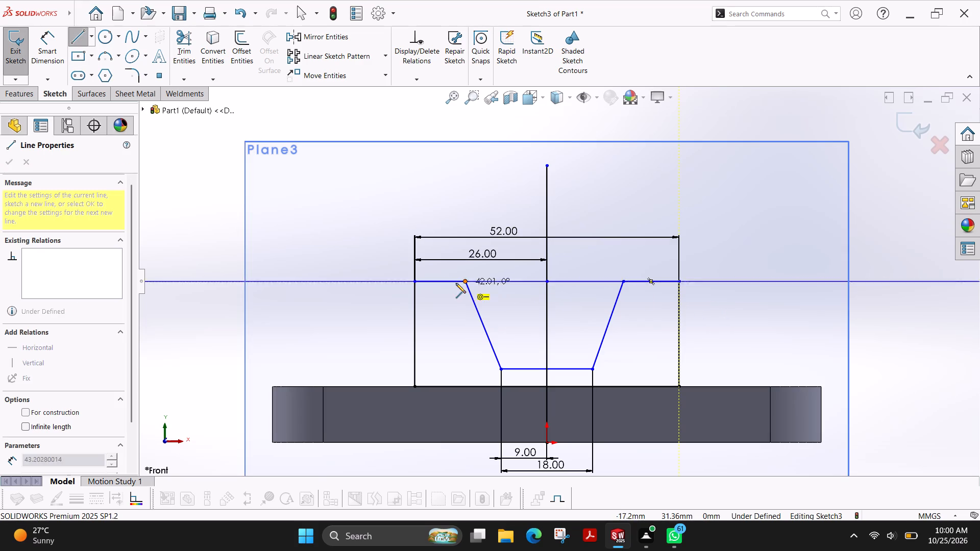
{"action": "left_click", "coordinate": [413, 282]}
{"action": "key", "text": "Escape"}
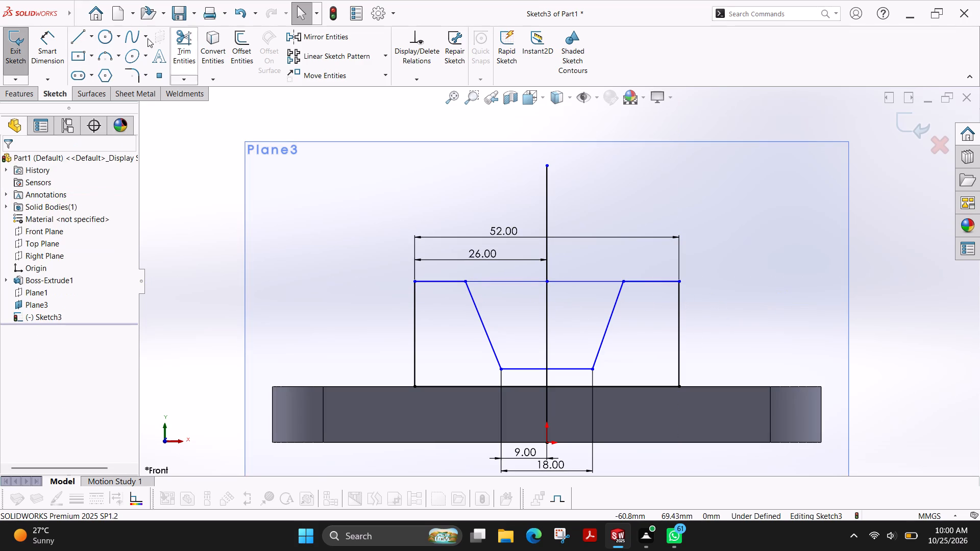
Trim away the part of the new horizontal line that lies left of the vertical middle line.
{"action": "left_click", "coordinate": [182, 40]}
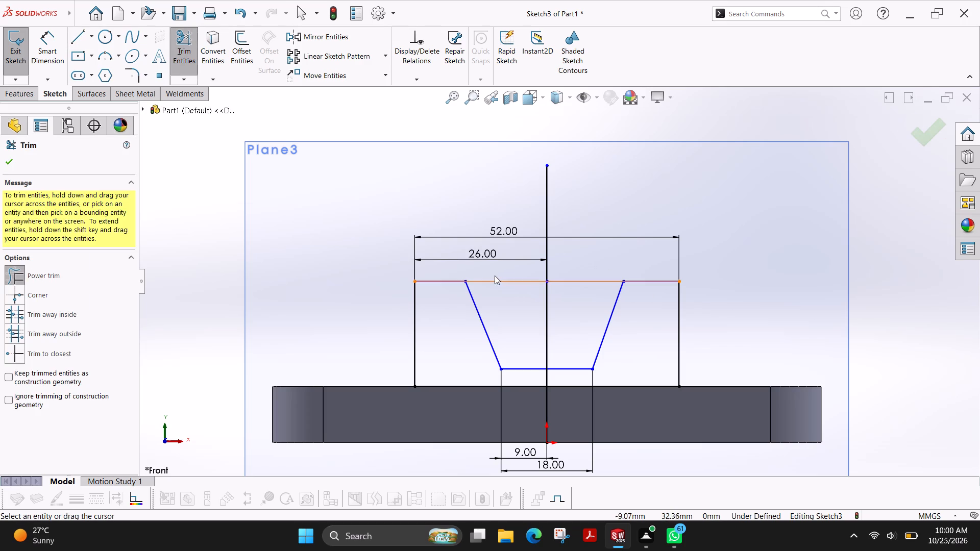
{"action": "scroll", "coordinate": [463, 277], "scroll_direction": "down", "scroll_amount": 11}
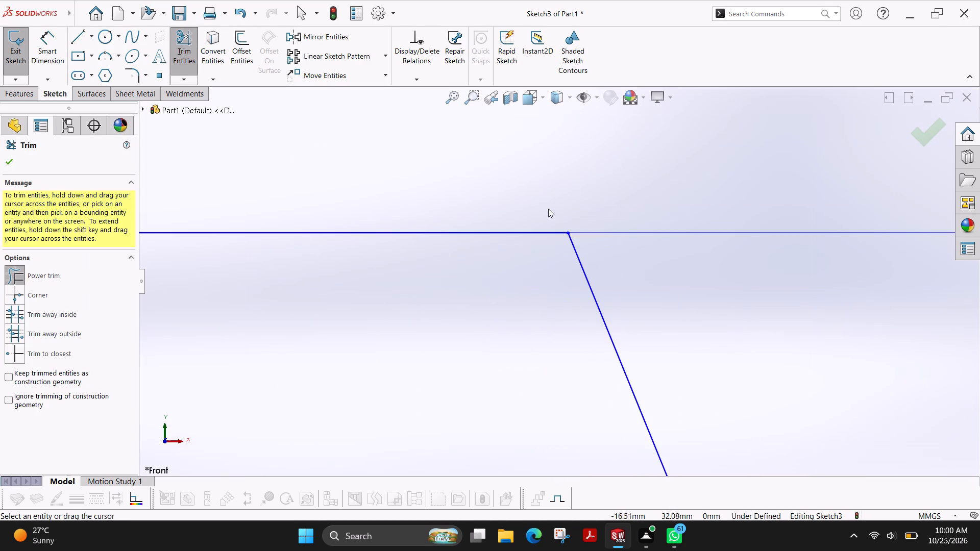
{"action": "left_click", "coordinate": [706, 205]}
{"action": "left_click_drag", "start_coordinate": [744, 195], "coordinate": [776, 297]}
{"action": "scroll", "coordinate": [772, 297], "scroll_direction": "up", "scroll_amount": 10}
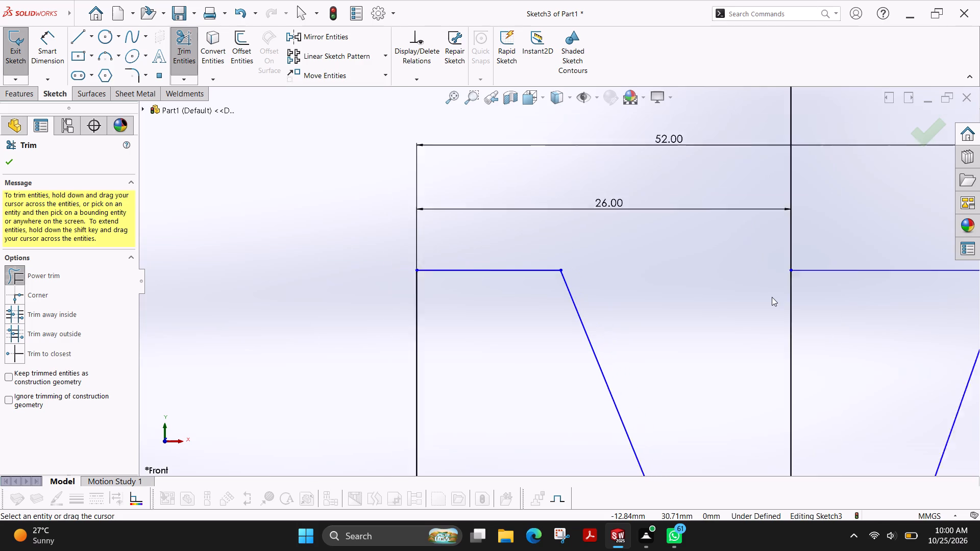
{"action": "scroll", "coordinate": [772, 297], "scroll_direction": "up", "scroll_amount": 2}
{"action": "scroll", "coordinate": [704, 311], "scroll_direction": "down", "scroll_amount": 3}
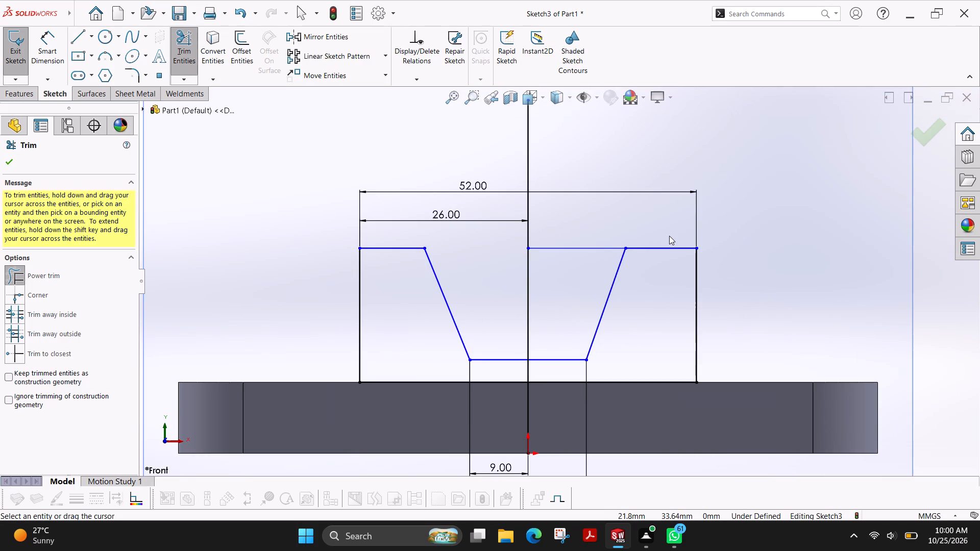
{"action": "left_click", "coordinate": [8, 160]}
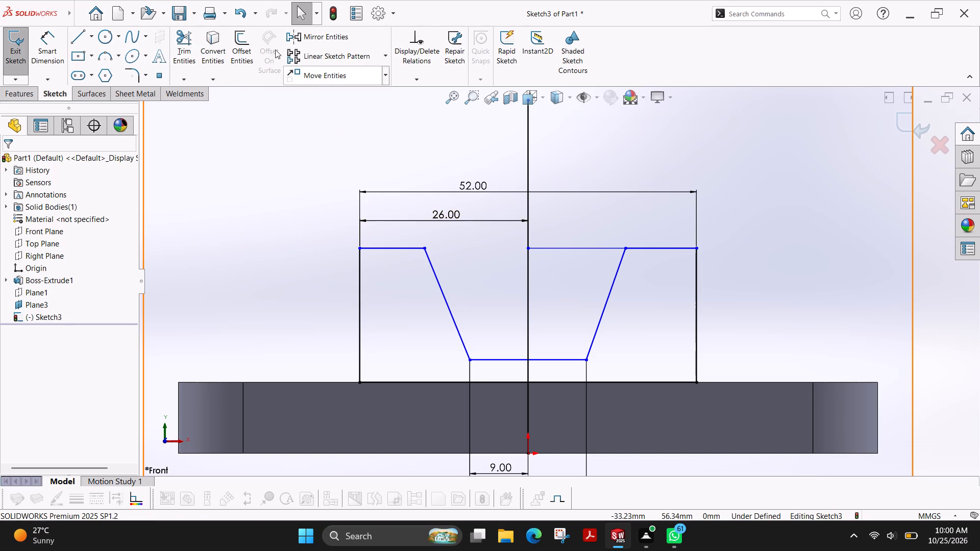
Trim away both sloped sides of the notch.
{"action": "left_click", "coordinate": [182, 60]}
{"action": "left_click_drag", "start_coordinate": [435, 298], "coordinate": [465, 291]}
{"action": "left_click_drag", "start_coordinate": [622, 300], "coordinate": [570, 288]}
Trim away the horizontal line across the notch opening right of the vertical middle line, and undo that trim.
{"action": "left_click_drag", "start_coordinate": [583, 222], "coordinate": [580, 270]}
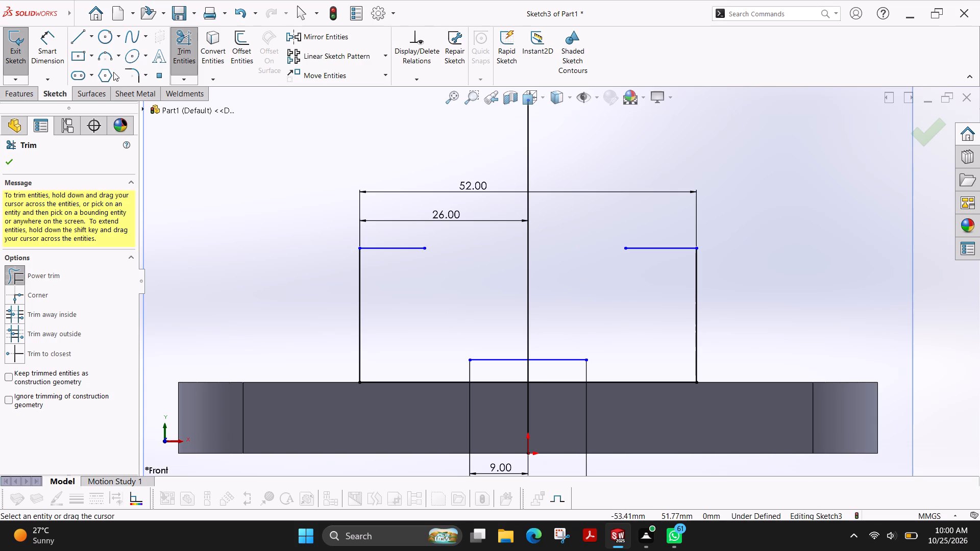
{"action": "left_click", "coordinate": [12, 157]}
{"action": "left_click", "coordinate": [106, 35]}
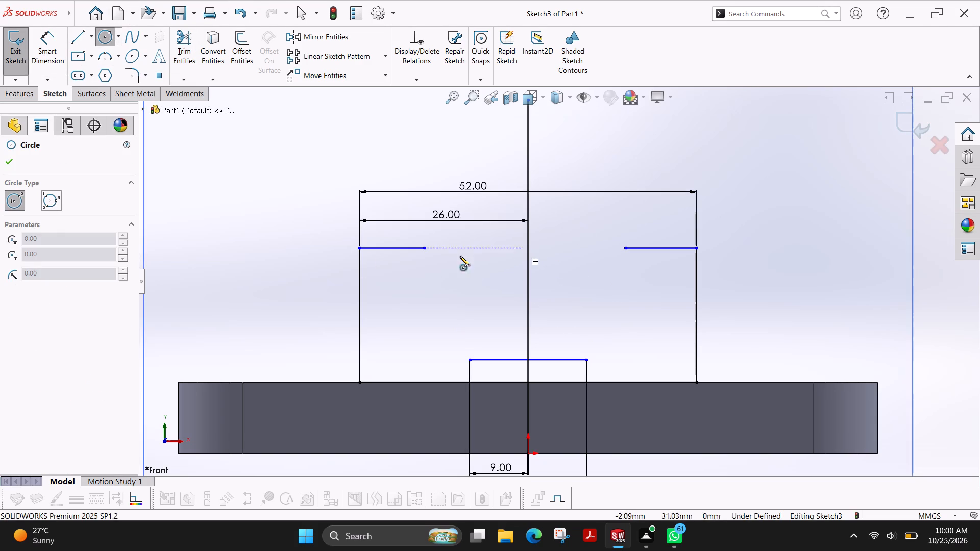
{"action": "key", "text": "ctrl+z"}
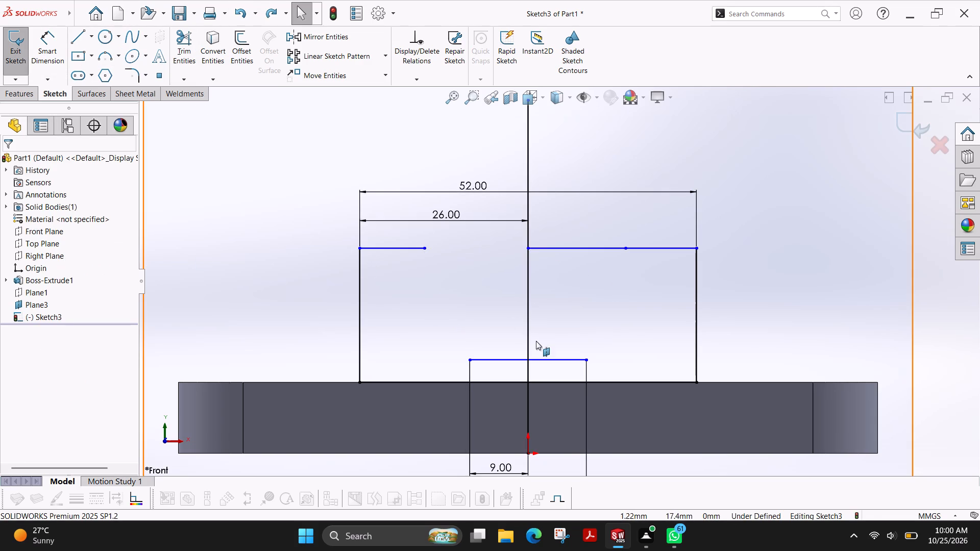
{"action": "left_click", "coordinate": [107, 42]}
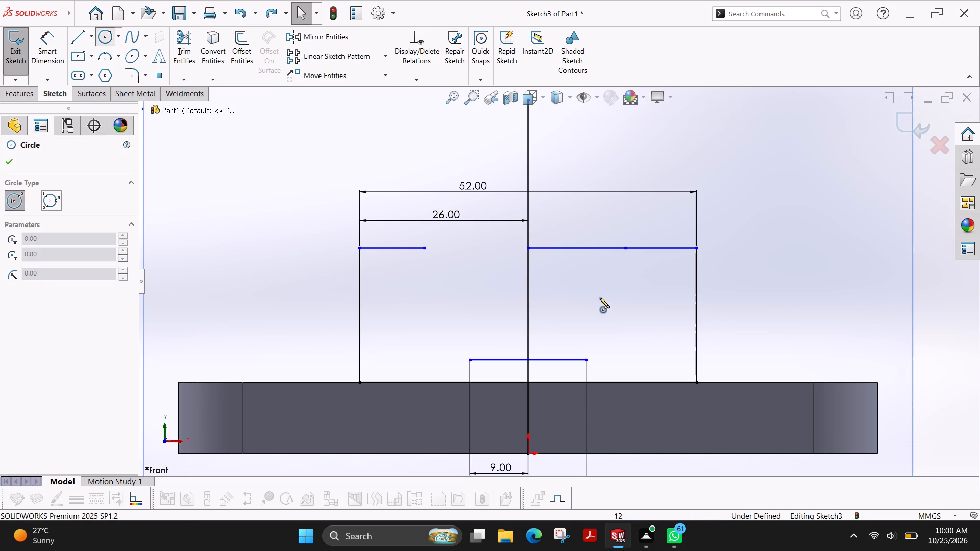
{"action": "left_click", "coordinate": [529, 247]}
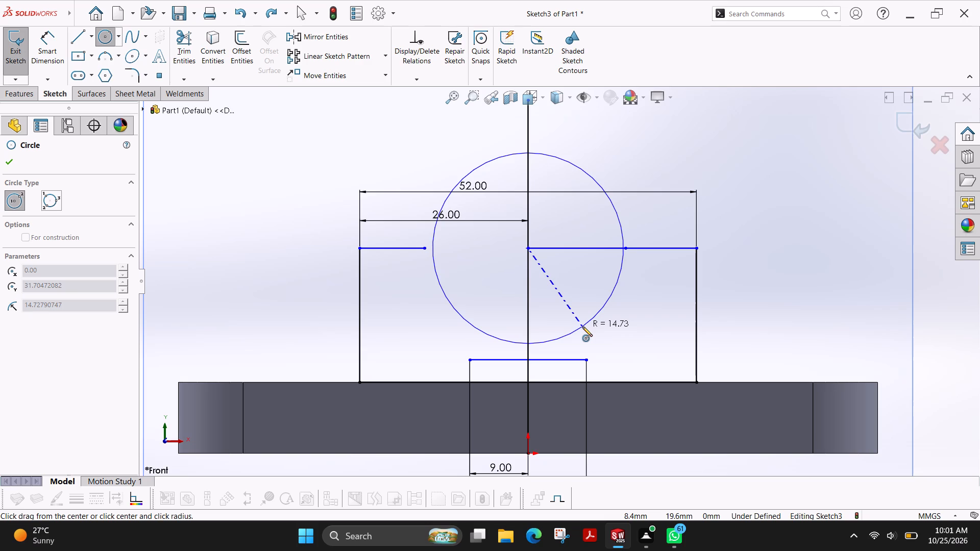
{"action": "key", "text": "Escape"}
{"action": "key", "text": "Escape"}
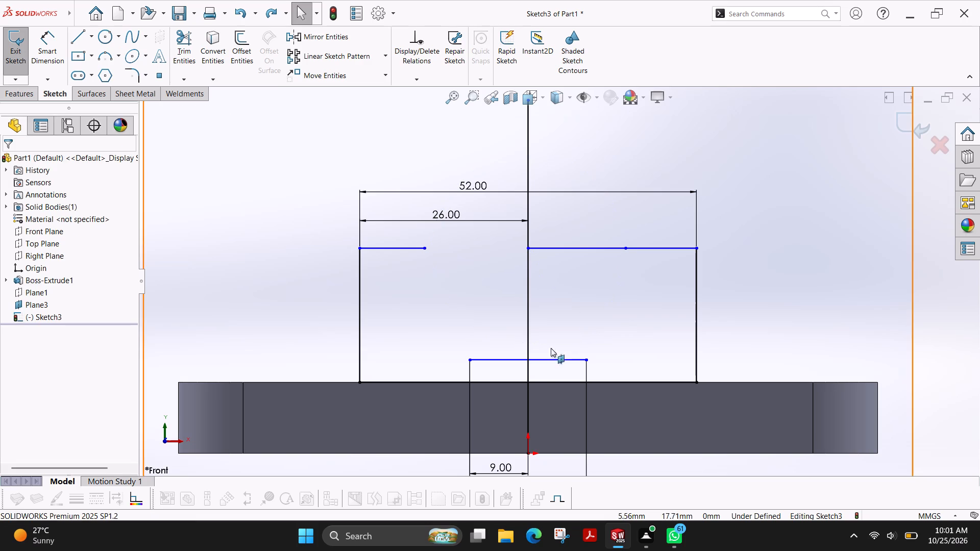
Dimension the vertical distance between the notch floor and the profile's base line as 6 mm.
{"action": "left_click", "coordinate": [57, 62]}
{"action": "left_click", "coordinate": [566, 360]}
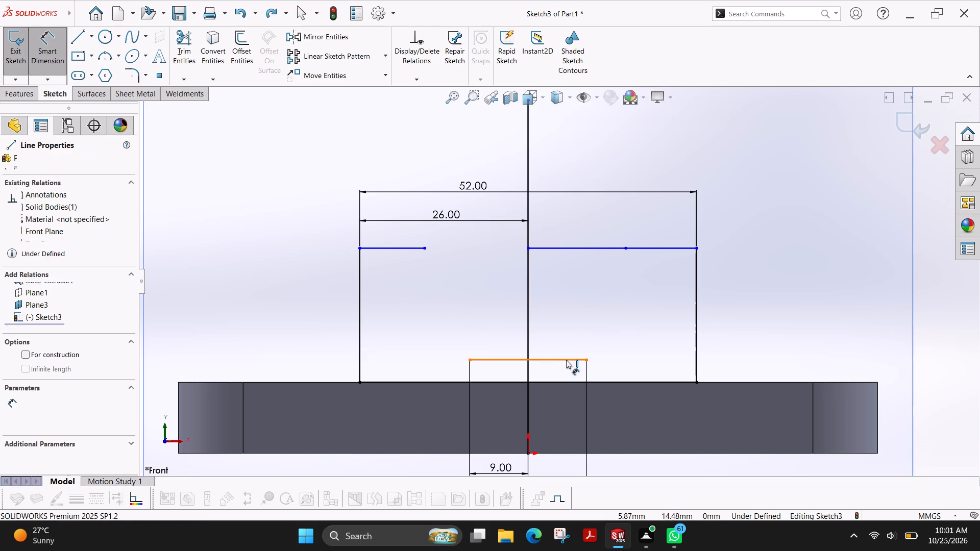
{"action": "left_click", "coordinate": [568, 381]}
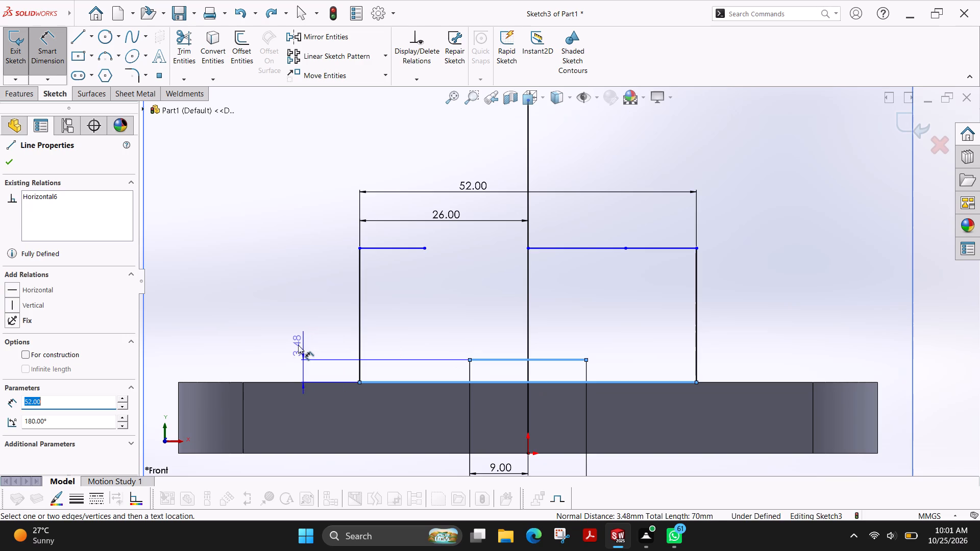
{"action": "left_click", "coordinate": [297, 345]}
{"action": "key", "text": "6"}
{"action": "key", "text": "Return"}
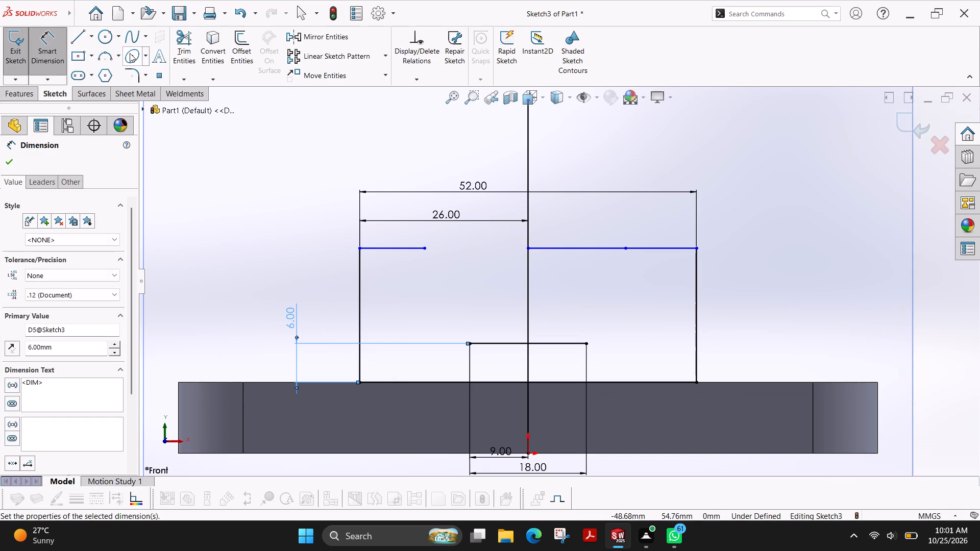
Sketch a circle of radius 15 mm centred where the top horizontal line meets the vertical middle line, tangent to the notch floor.
{"action": "left_click", "coordinate": [109, 39]}
{"action": "left_click", "coordinate": [526, 248]}
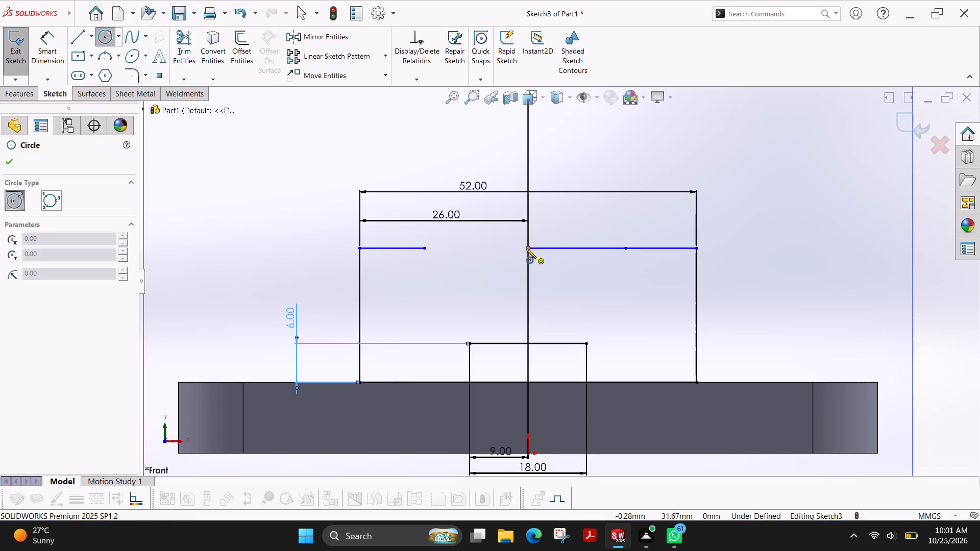
{"action": "left_click", "coordinate": [541, 343]}
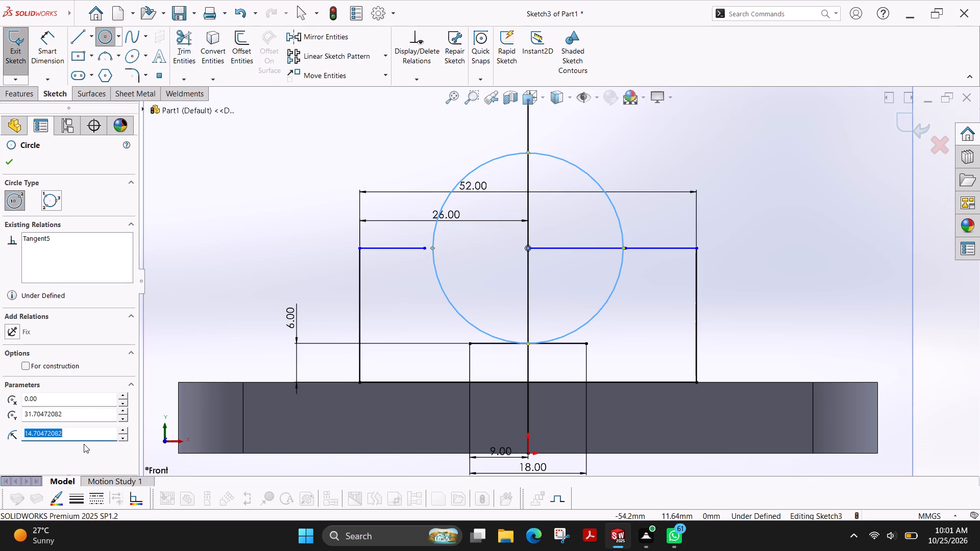
{"action": "type", "text": "15"}
{"action": "key", "text": "Return"}
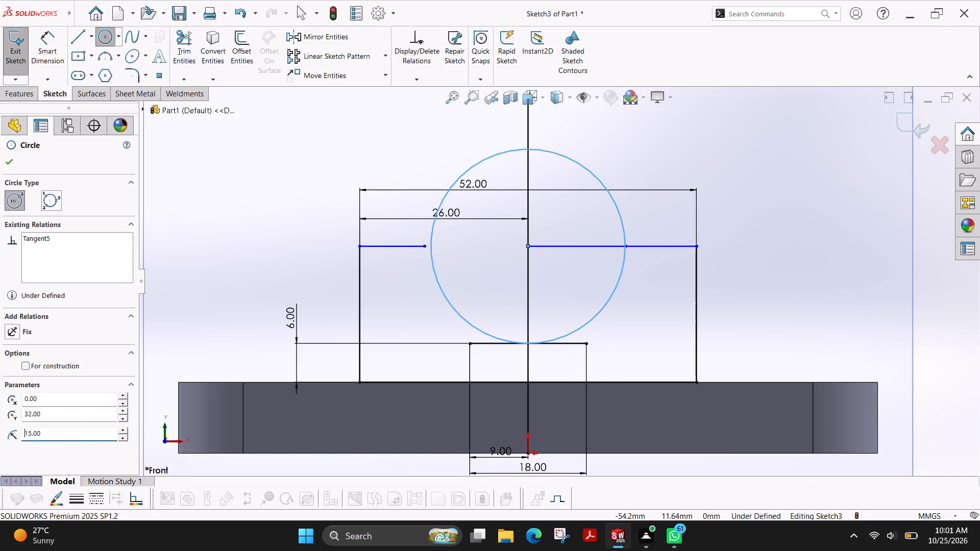
{"action": "left_click", "coordinate": [13, 166]}
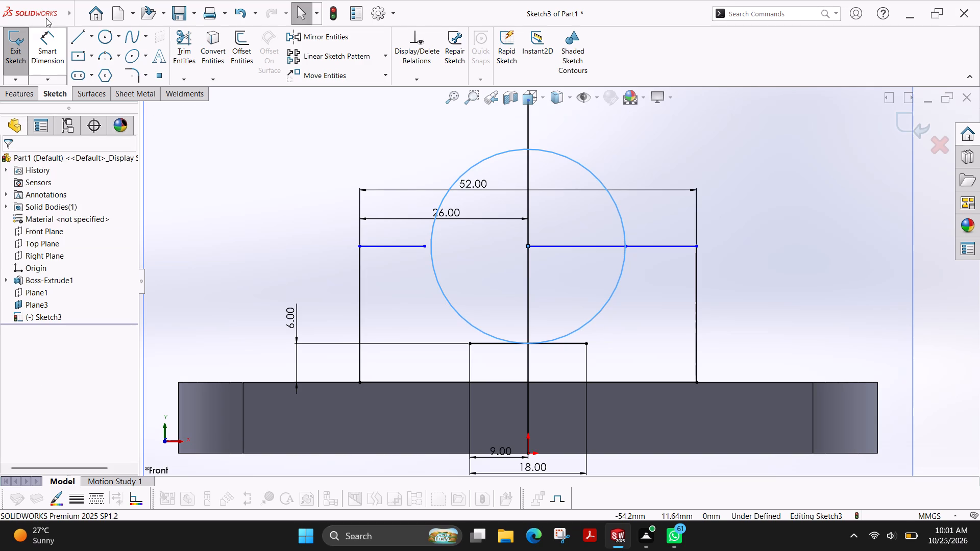
Dimension the circle's diameter as 30 mm.
{"action": "left_click", "coordinate": [50, 59]}
{"action": "left_click", "coordinate": [616, 285]}
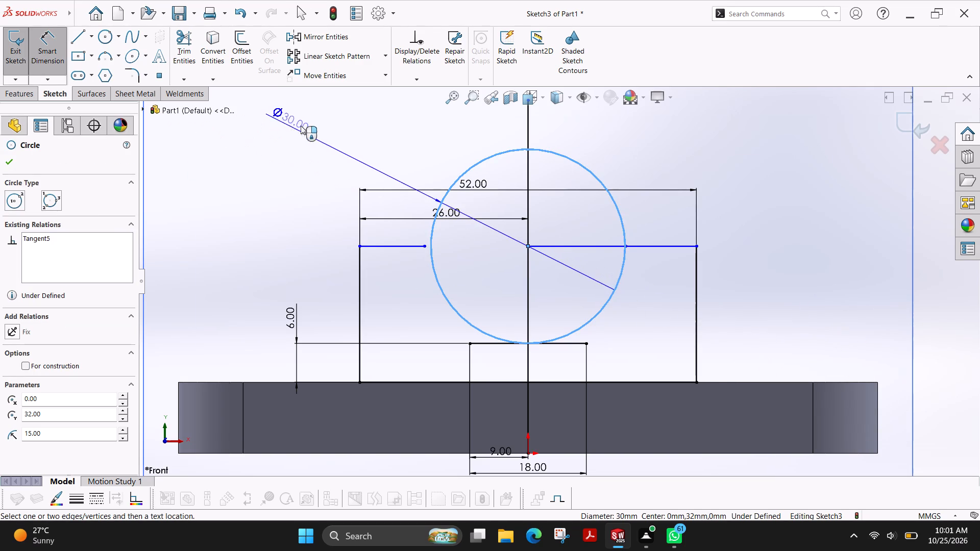
{"action": "left_click", "coordinate": [317, 128]}
{"action": "key", "text": "Return"}
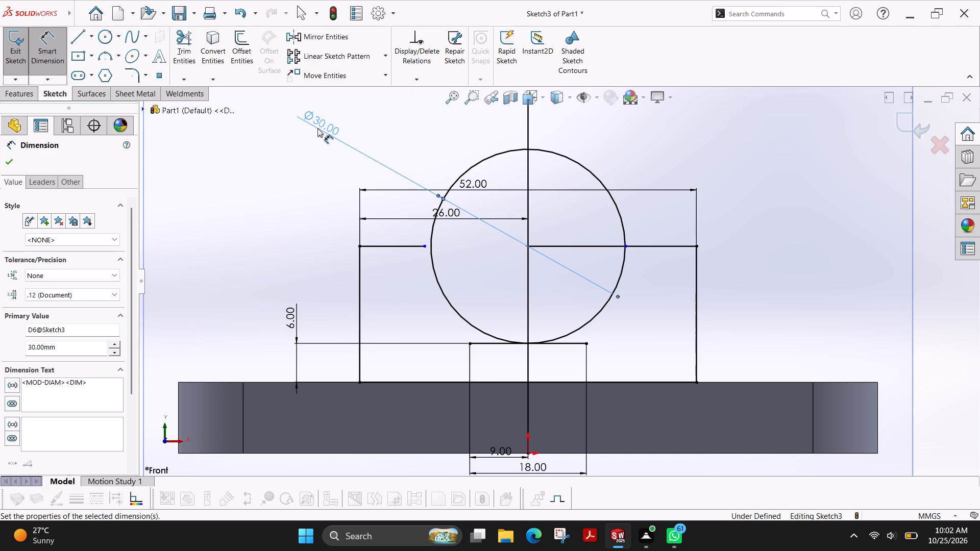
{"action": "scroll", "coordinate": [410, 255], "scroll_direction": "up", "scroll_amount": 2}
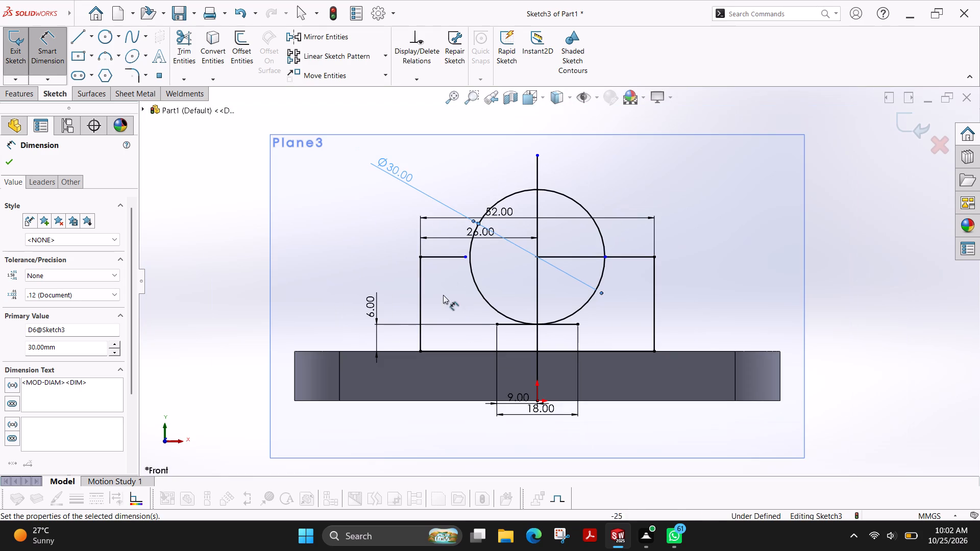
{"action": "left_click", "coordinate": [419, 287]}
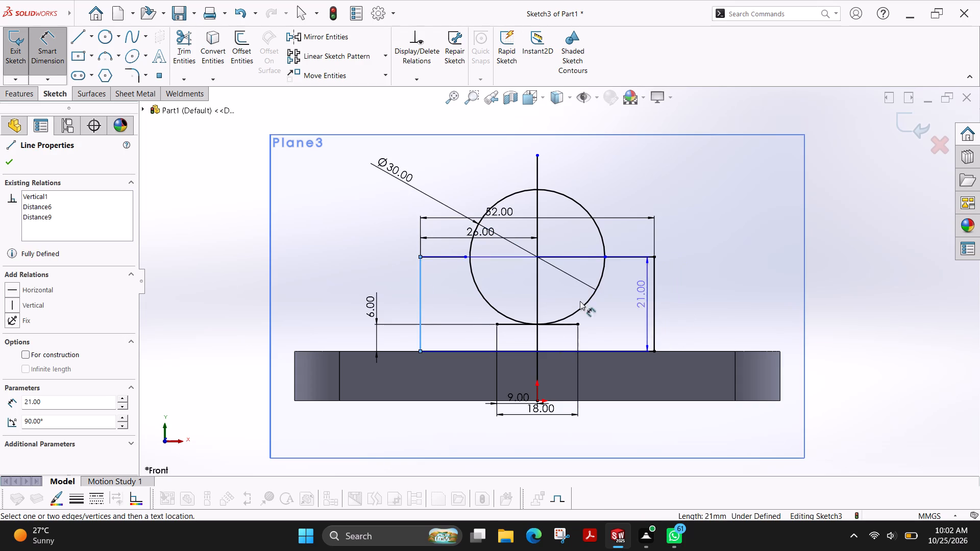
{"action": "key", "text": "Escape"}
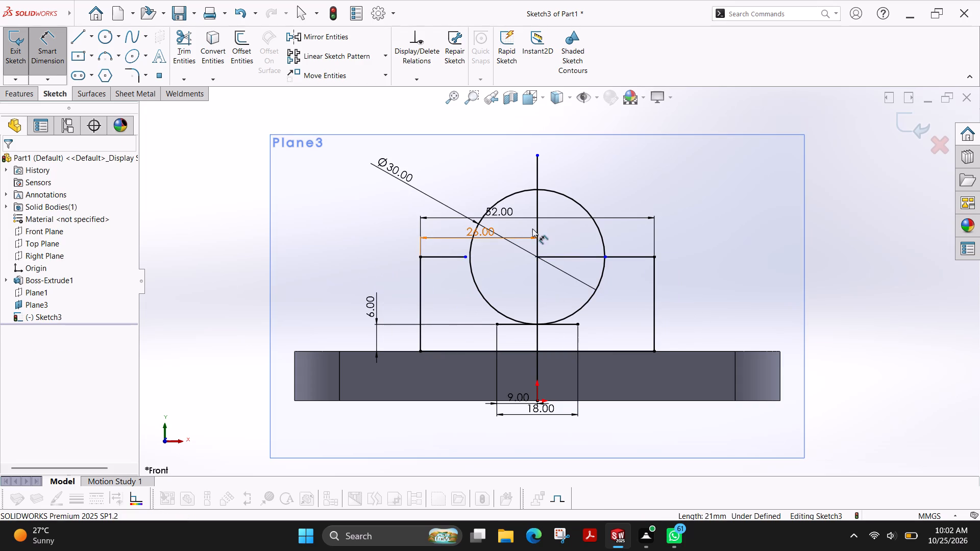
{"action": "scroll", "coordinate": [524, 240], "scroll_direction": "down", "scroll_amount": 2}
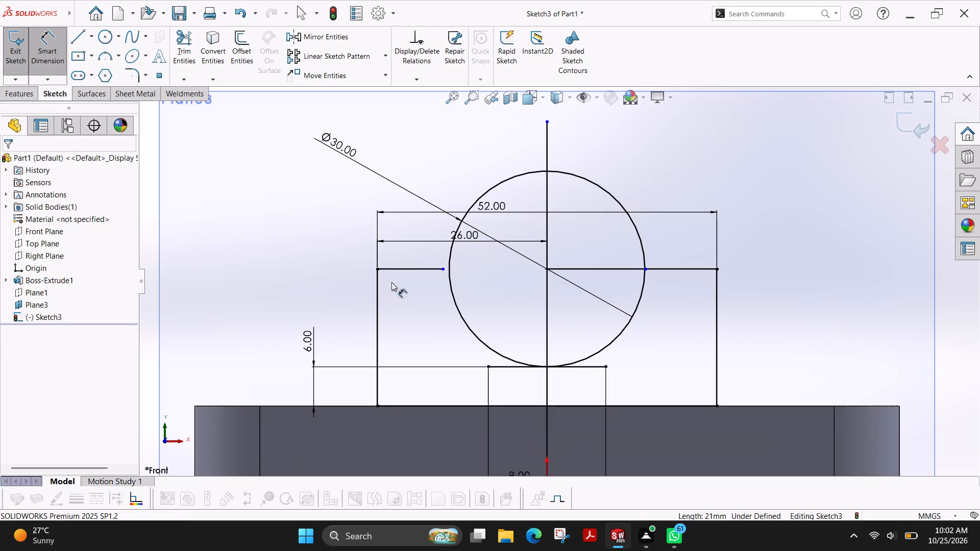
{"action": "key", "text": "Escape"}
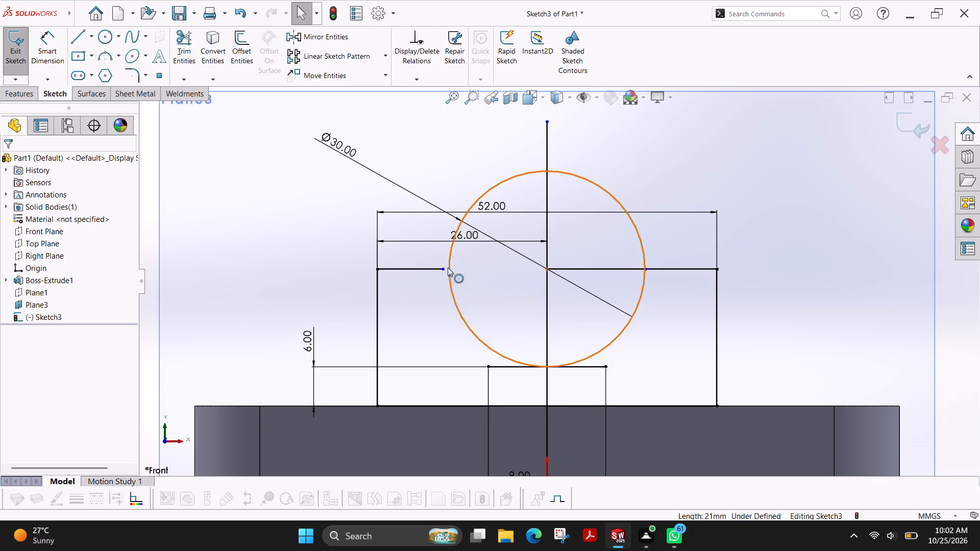
Extend the free end of the profile's left top horizontal line into the circle, to about 12 mm from the vertical middle line.
{"action": "left_click_drag", "start_coordinate": [442, 268], "coordinate": [469, 272]}
{"action": "key", "text": "Escape"}
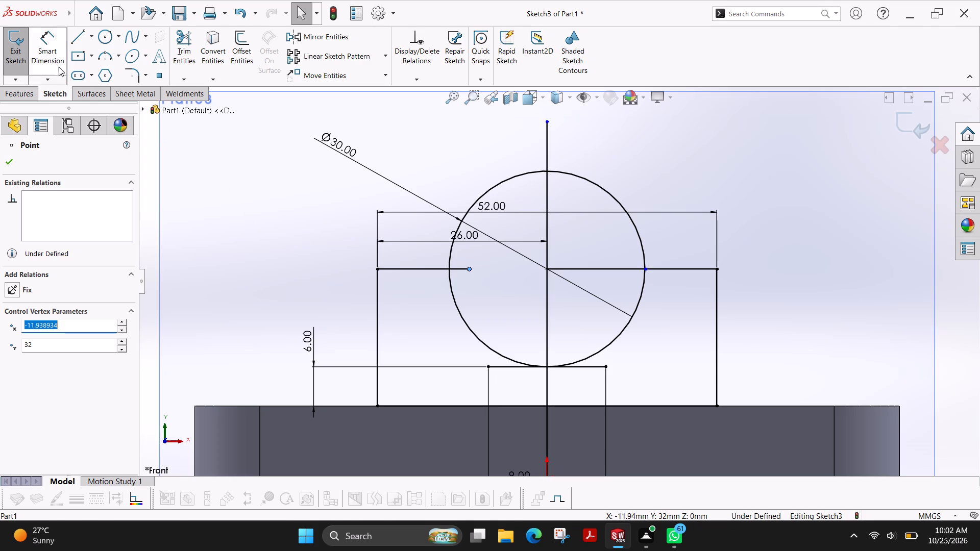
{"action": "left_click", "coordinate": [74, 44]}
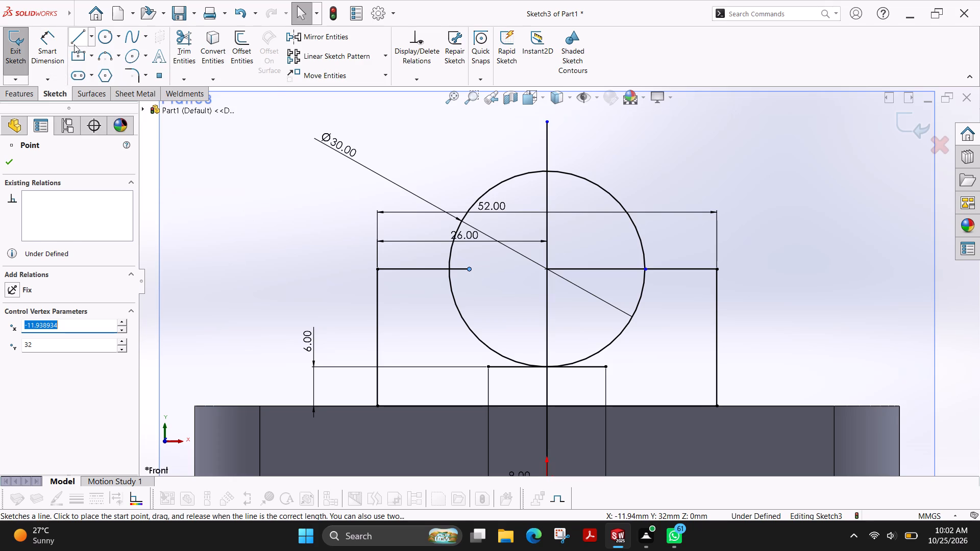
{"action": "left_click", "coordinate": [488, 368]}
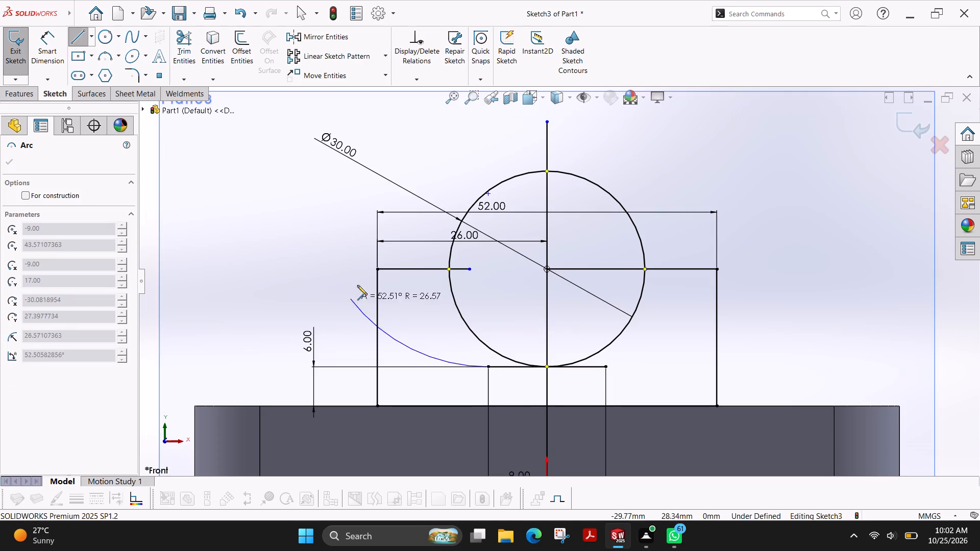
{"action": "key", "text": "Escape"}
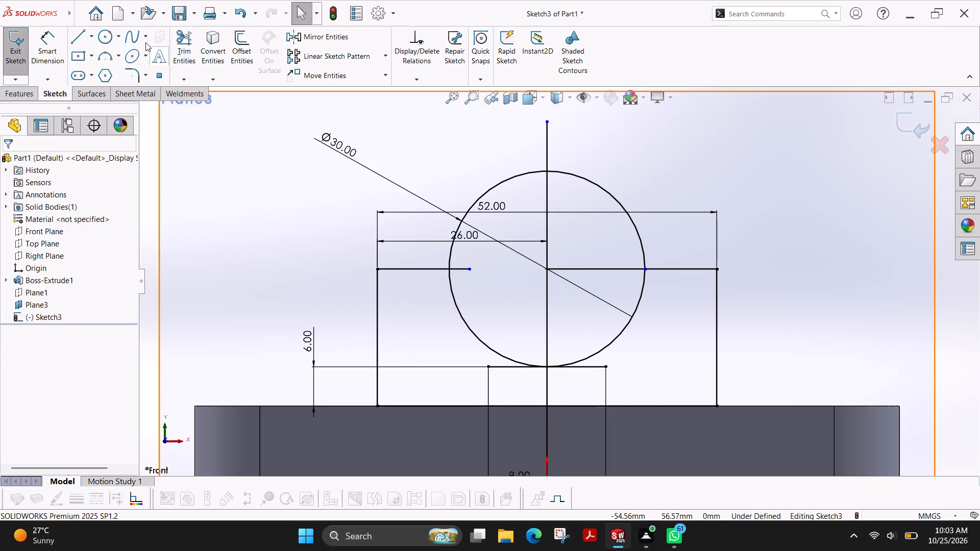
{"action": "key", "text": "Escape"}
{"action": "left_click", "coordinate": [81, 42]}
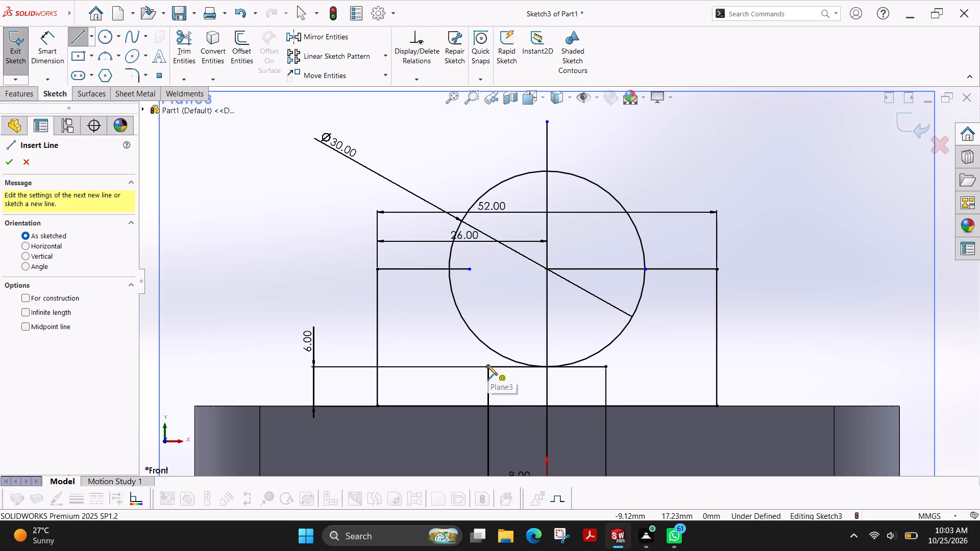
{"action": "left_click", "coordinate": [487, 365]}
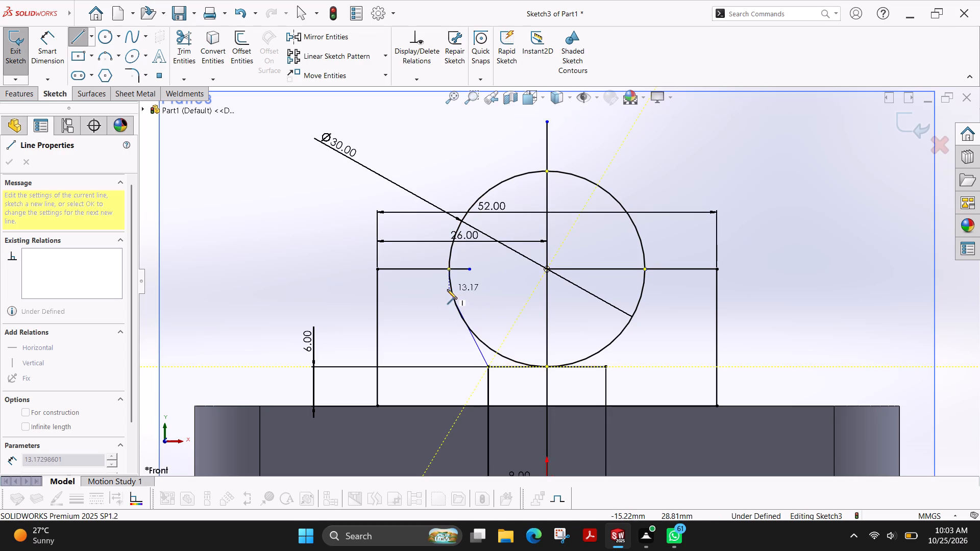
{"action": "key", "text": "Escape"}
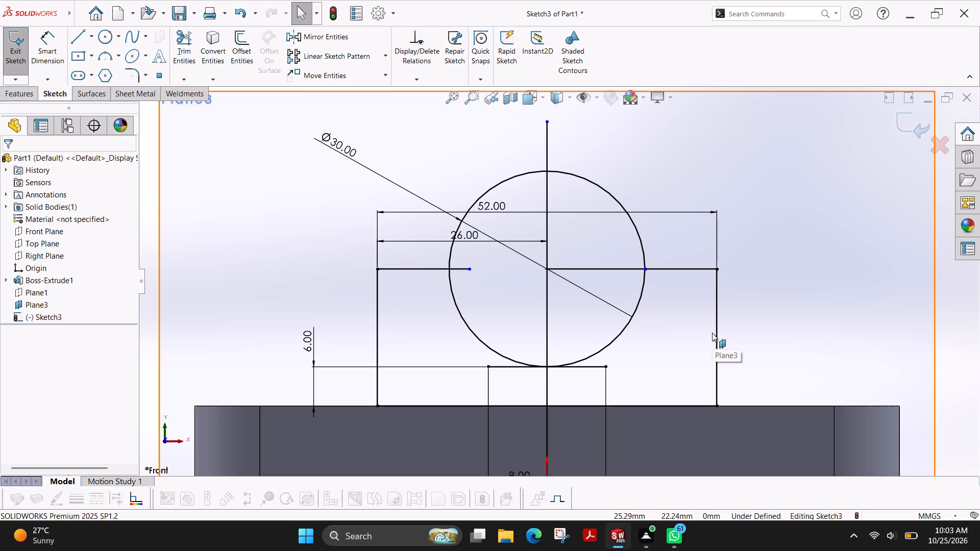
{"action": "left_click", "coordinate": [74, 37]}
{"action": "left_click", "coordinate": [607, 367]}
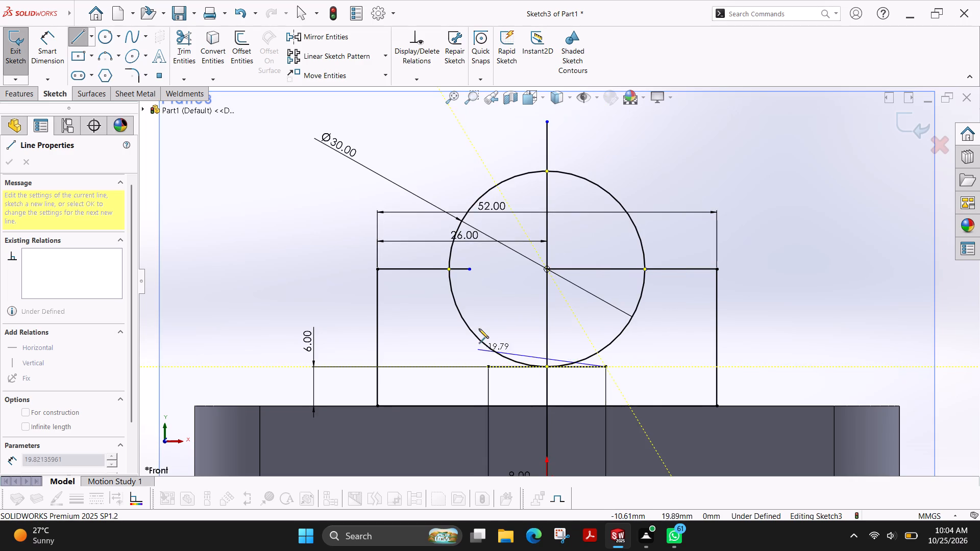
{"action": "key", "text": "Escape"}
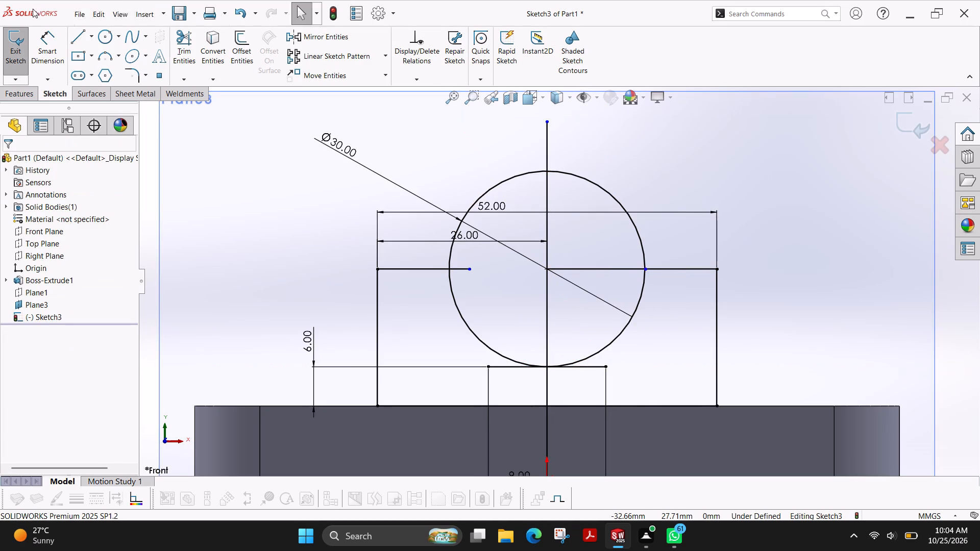
Sketch two connected lines from the notch floor's left end: about 10.8 mm to the circle, then about 18.9 mm outward past the top horizontal line.
{"action": "left_click", "coordinate": [77, 39]}
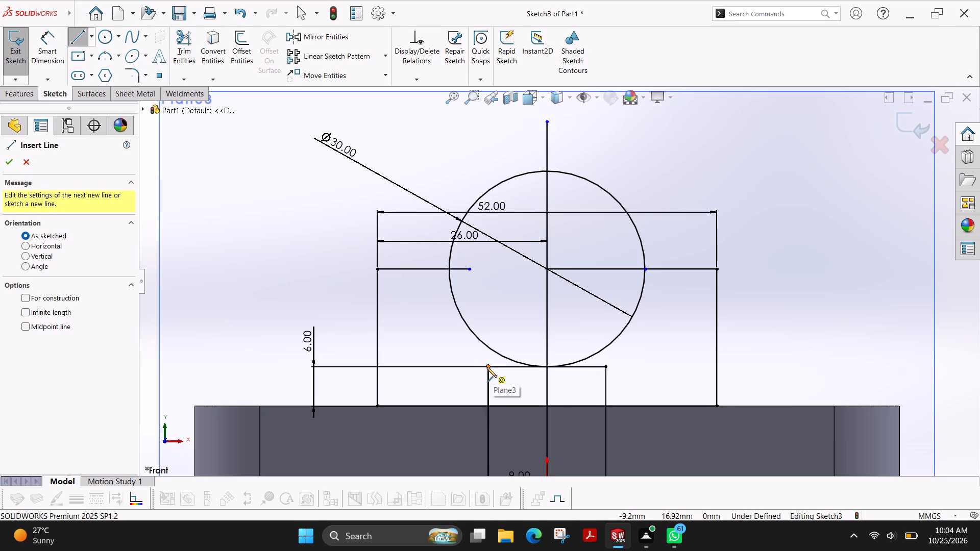
{"action": "left_click", "coordinate": [487, 367]}
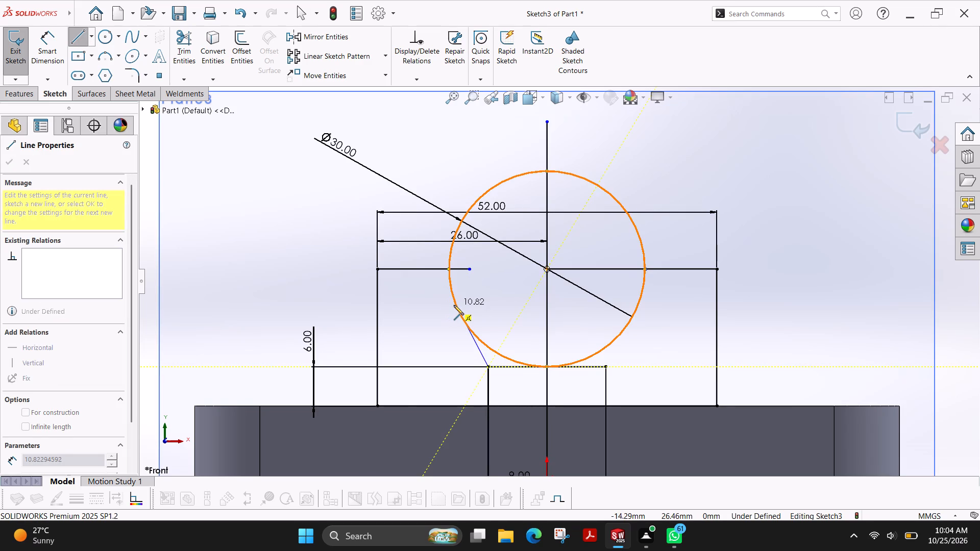
{"action": "left_click", "coordinate": [454, 305]}
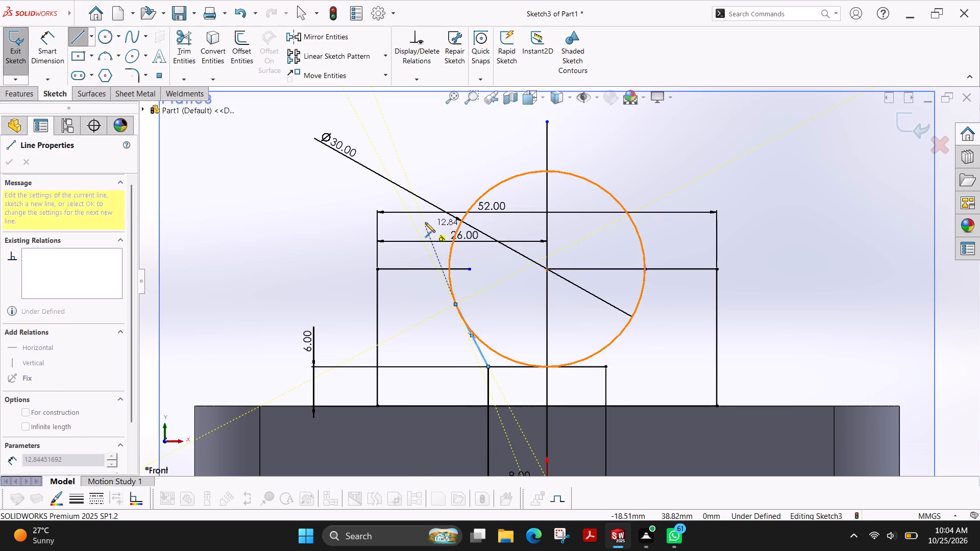
{"action": "left_click", "coordinate": [412, 189]}
{"action": "key", "text": "Escape"}
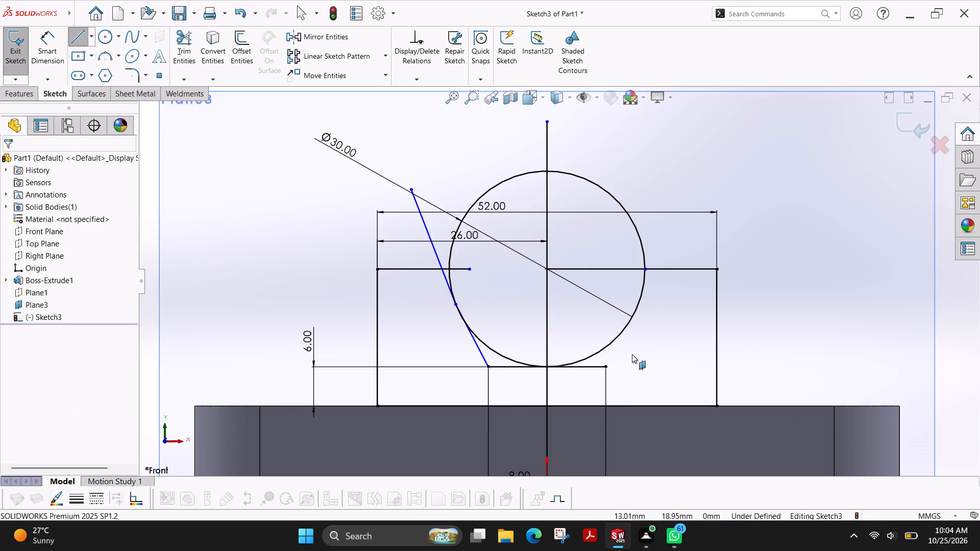
Sketch two connected lines from the notch floor's right end: about 10.8 mm to the circle, then outward past the right top horizontal line.
{"action": "left_click", "coordinate": [82, 39]}
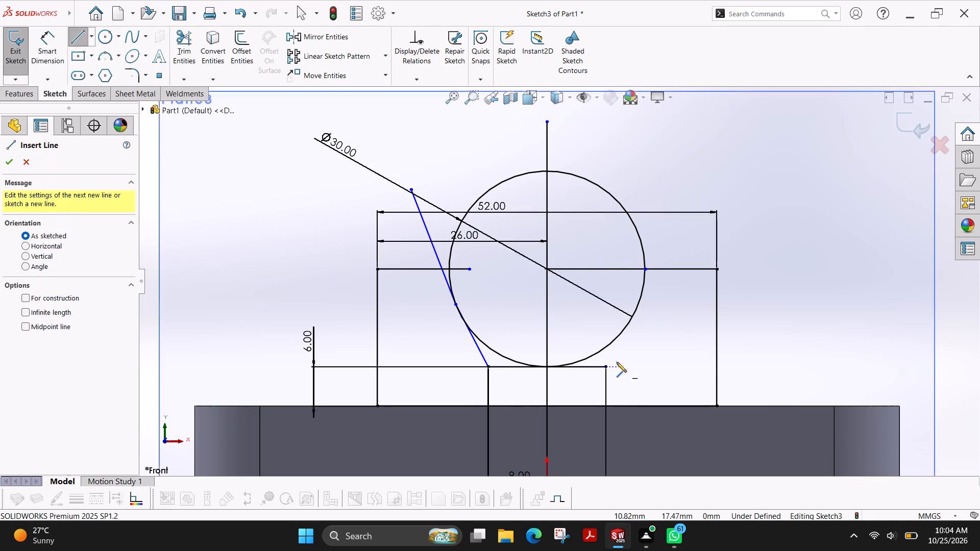
{"action": "left_click", "coordinate": [604, 368]}
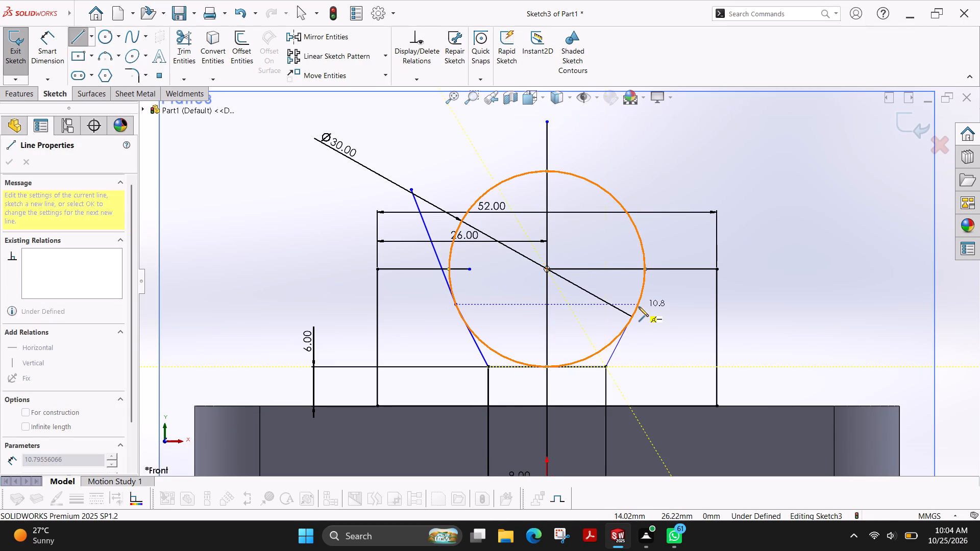
{"action": "left_click", "coordinate": [638, 306]}
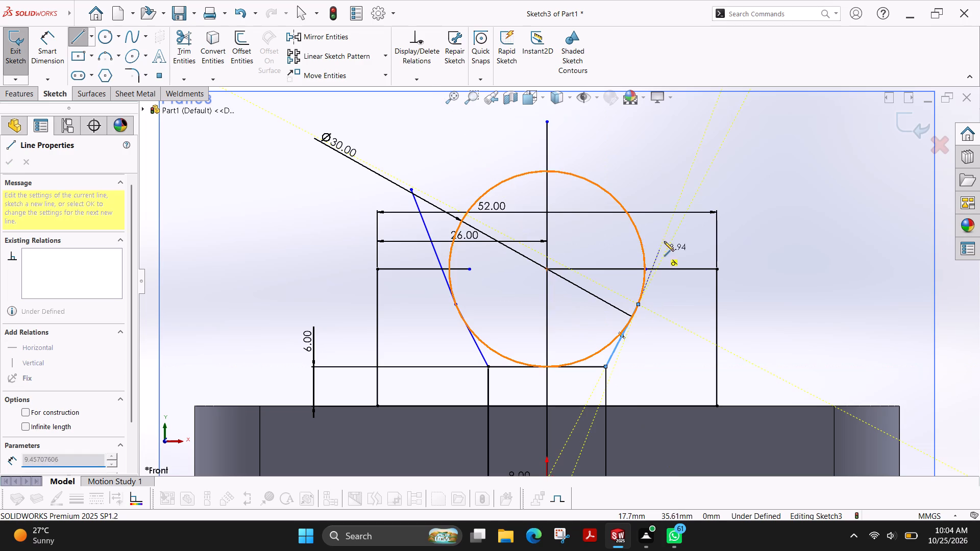
{"action": "left_click", "coordinate": [675, 212]}
{"action": "key", "text": "Escape"}
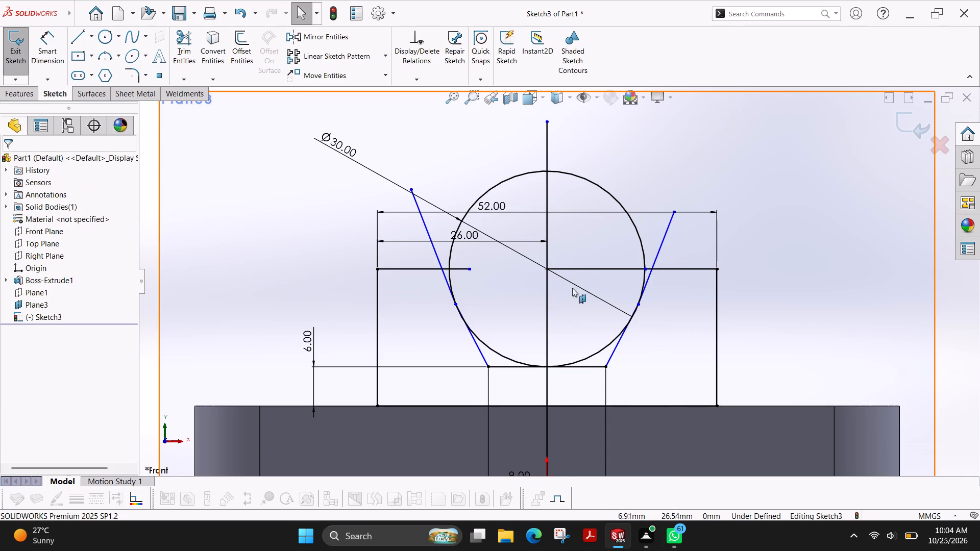
Trim away the portions of both slanted lines and the circle's upper half above the top horizontal lines.
{"action": "left_click", "coordinate": [183, 48]}
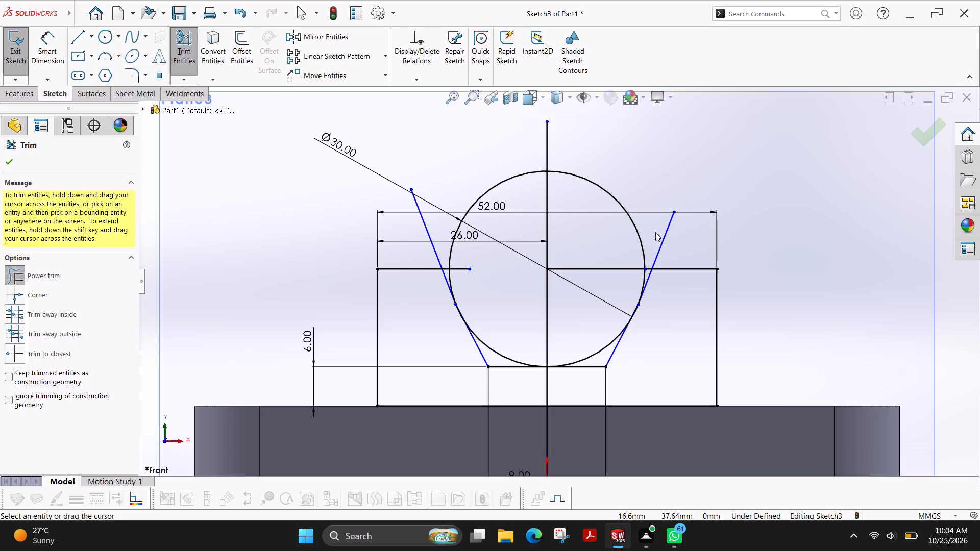
{"action": "left_click_drag", "start_coordinate": [655, 232], "coordinate": [678, 244]}
{"action": "left_click_drag", "start_coordinate": [654, 231], "coordinate": [622, 235]}
{"action": "left_click_drag", "start_coordinate": [492, 169], "coordinate": [515, 193]}
{"action": "left_click_drag", "start_coordinate": [411, 248], "coordinate": [440, 248]}
{"action": "scroll", "coordinate": [476, 265], "scroll_direction": "down", "scroll_amount": 6}
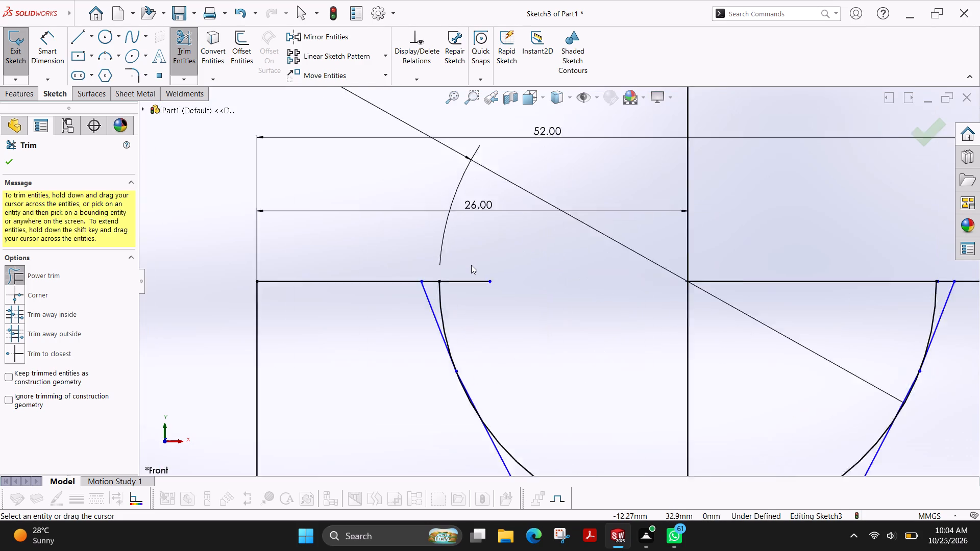
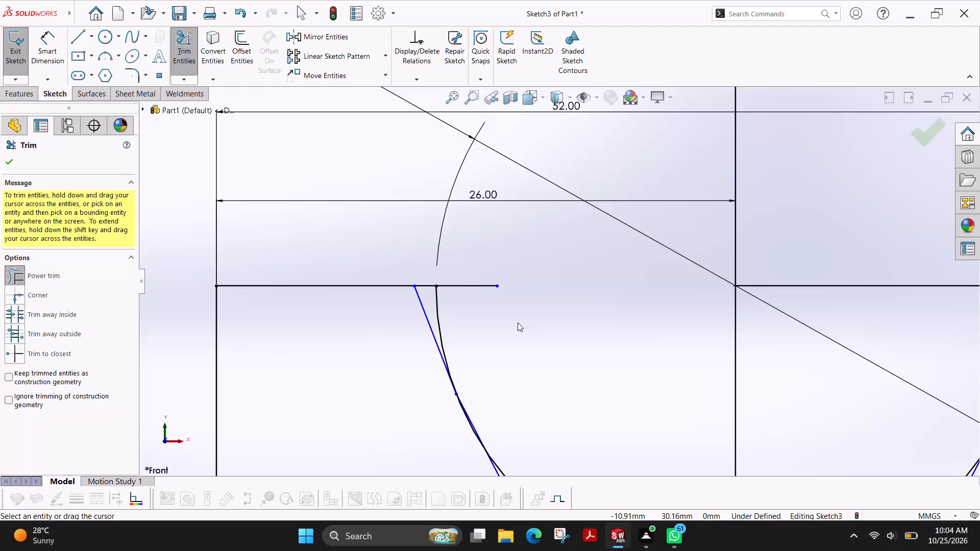
Trim both top horizontal lines back to the slanted lines' upper ends and remove the arc ends above the slanted lines' joints.
{"action": "left_click_drag", "start_coordinate": [461, 264], "coordinate": [478, 303]}
{"action": "left_click_drag", "start_coordinate": [430, 276], "coordinate": [427, 277]}
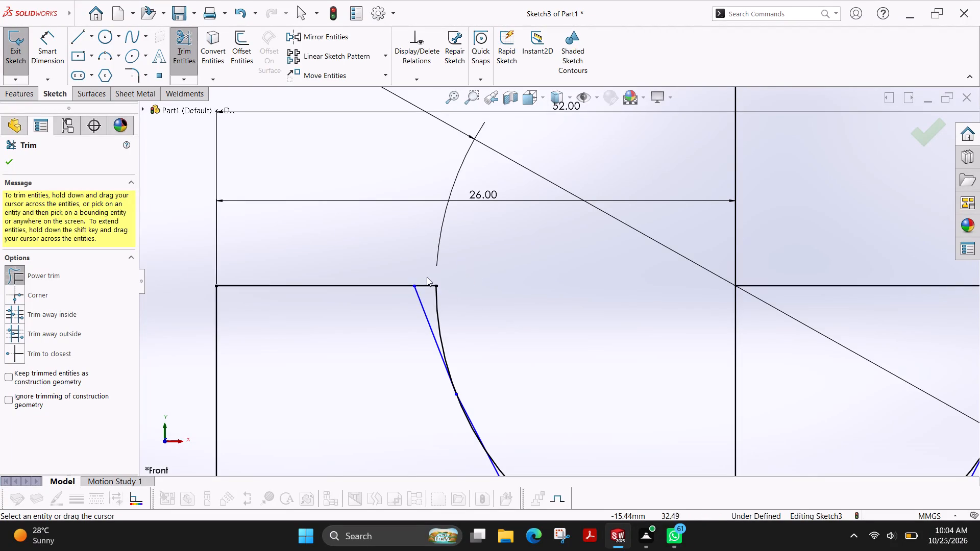
{"action": "left_click_drag", "start_coordinate": [427, 277], "coordinate": [448, 306]}
{"action": "scroll", "coordinate": [594, 330], "scroll_direction": "up", "scroll_amount": 3}
{"action": "scroll", "coordinate": [800, 284], "scroll_direction": "down", "scroll_amount": 5}
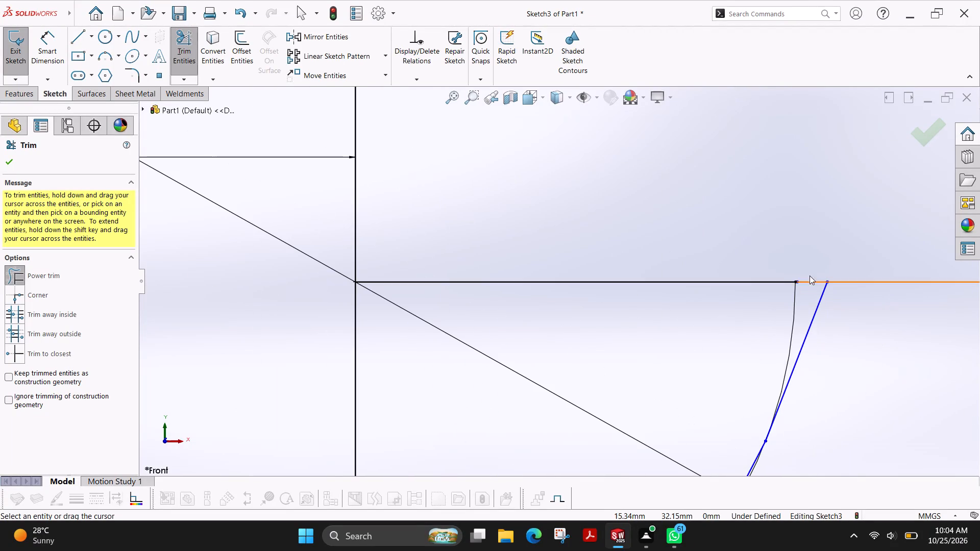
{"action": "left_click_drag", "start_coordinate": [811, 270], "coordinate": [775, 310]}
{"action": "left_click_drag", "start_coordinate": [738, 245], "coordinate": [687, 332]}
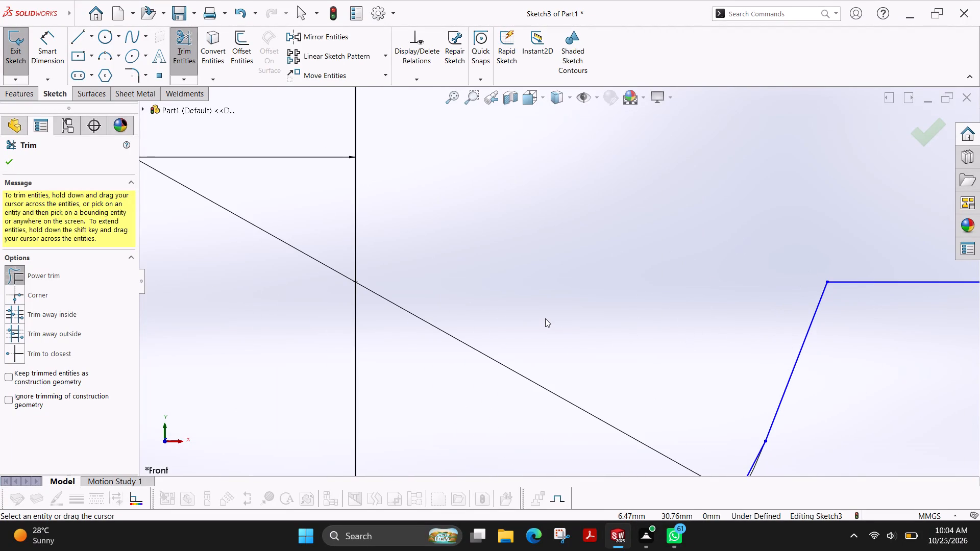
Draw a 15 mm radius circle centred at the existing arc's centre on the vertical middle line, passing through the left slanted lines' joint.
{"action": "scroll", "coordinate": [545, 318], "scroll_direction": "up", "scroll_amount": 4}
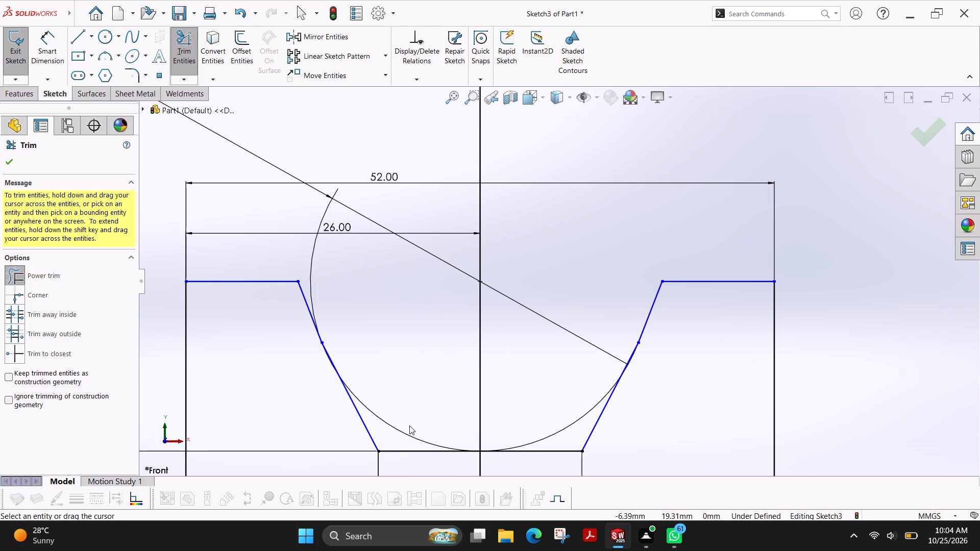
{"action": "scroll", "coordinate": [409, 425], "scroll_direction": "up", "scroll_amount": 1}
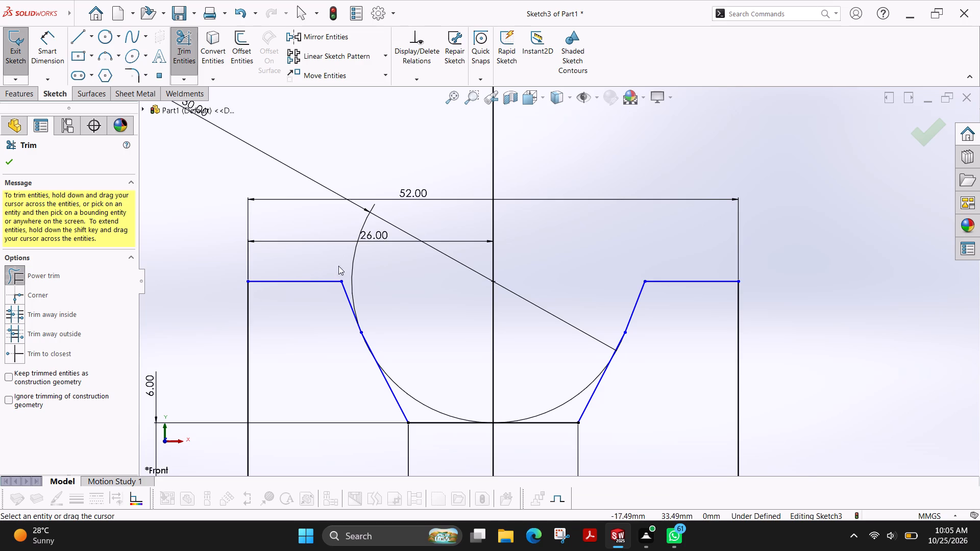
{"action": "left_click", "coordinate": [104, 42]}
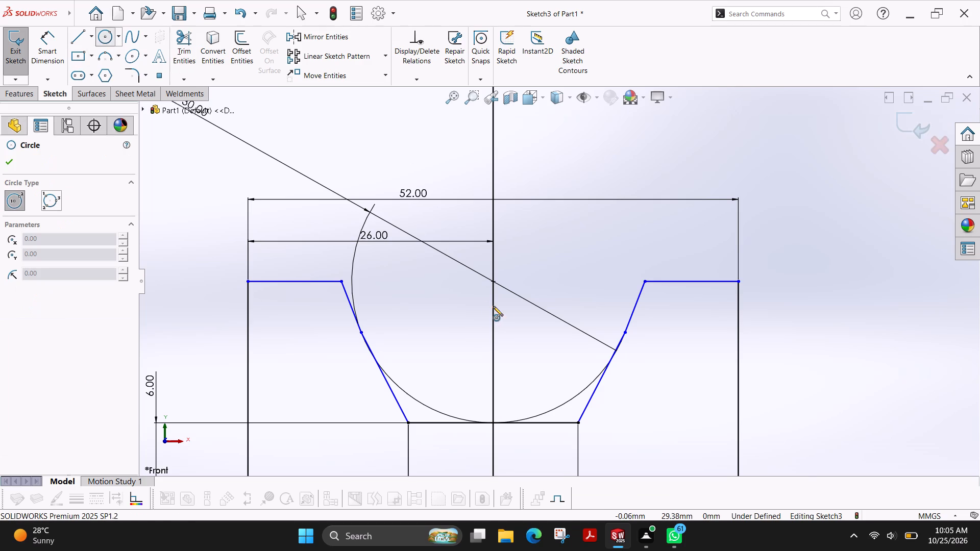
{"action": "left_click", "coordinate": [494, 283]}
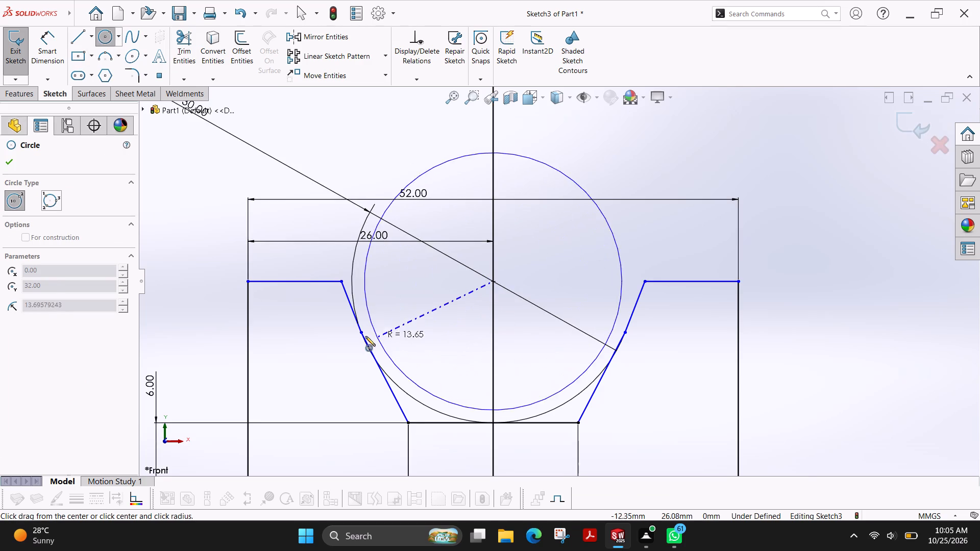
{"action": "left_click", "coordinate": [360, 335]}
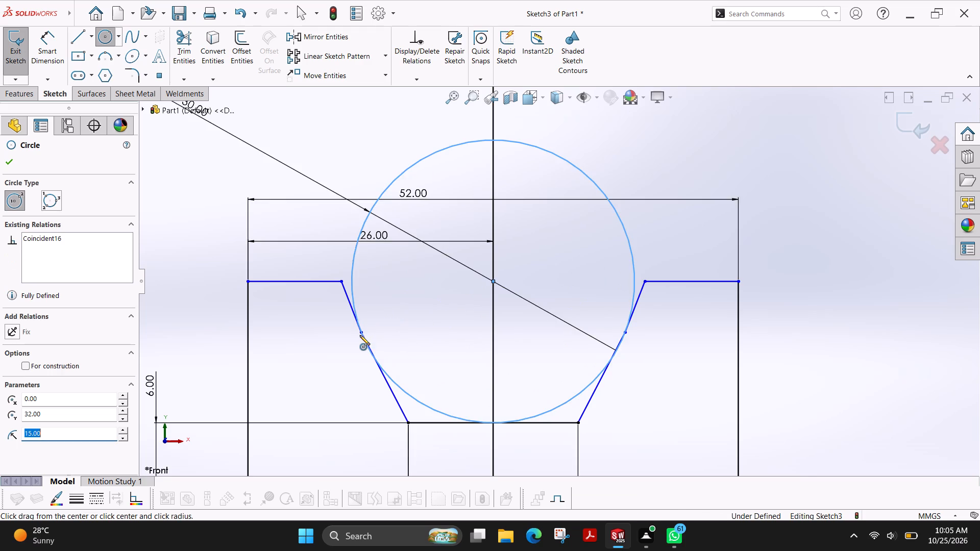
{"action": "key", "text": "Escape"}
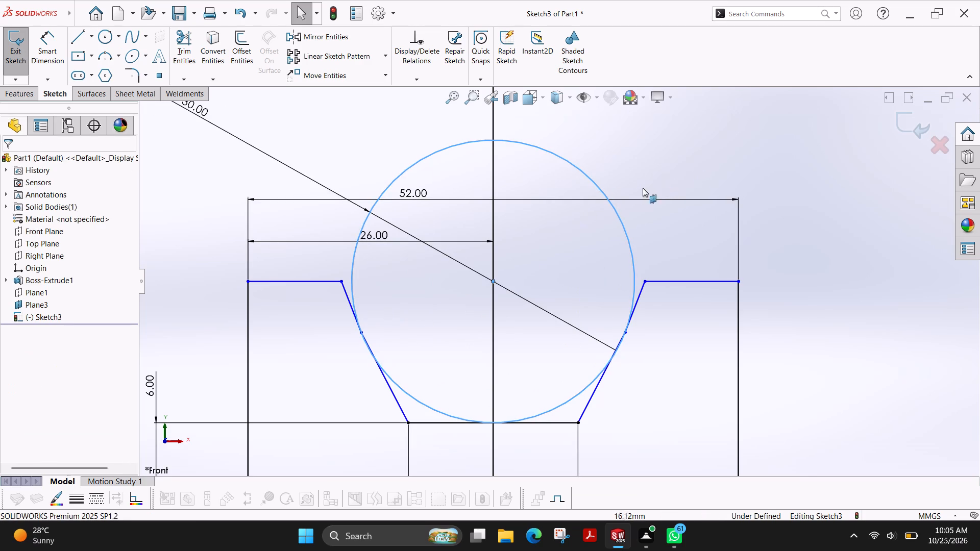
Trim away the circle's upper part above the joints of the slanted lines on both sides of the vertical middle line.
{"action": "left_click", "coordinate": [182, 37]}
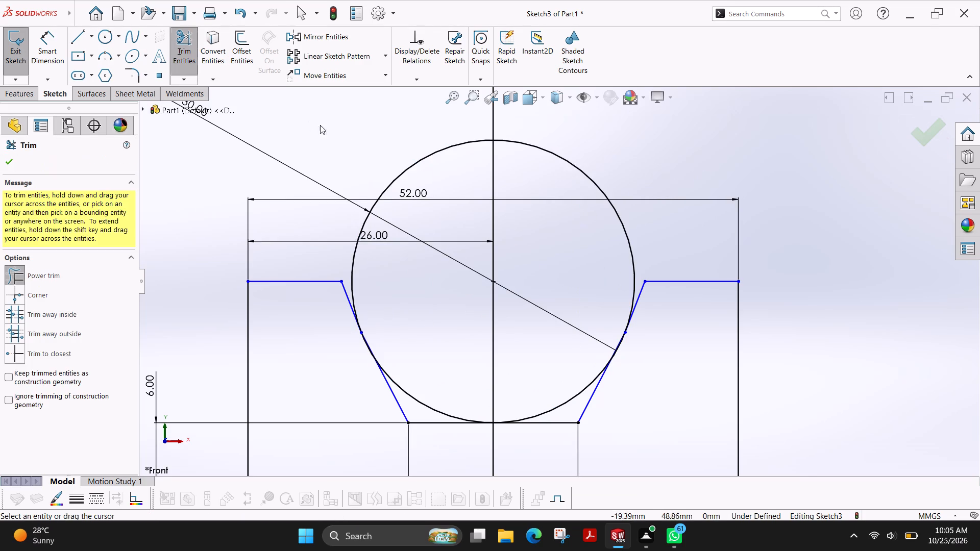
{"action": "left_click_drag", "start_coordinate": [368, 136], "coordinate": [443, 177]}
{"action": "left_click_drag", "start_coordinate": [639, 143], "coordinate": [582, 171]}
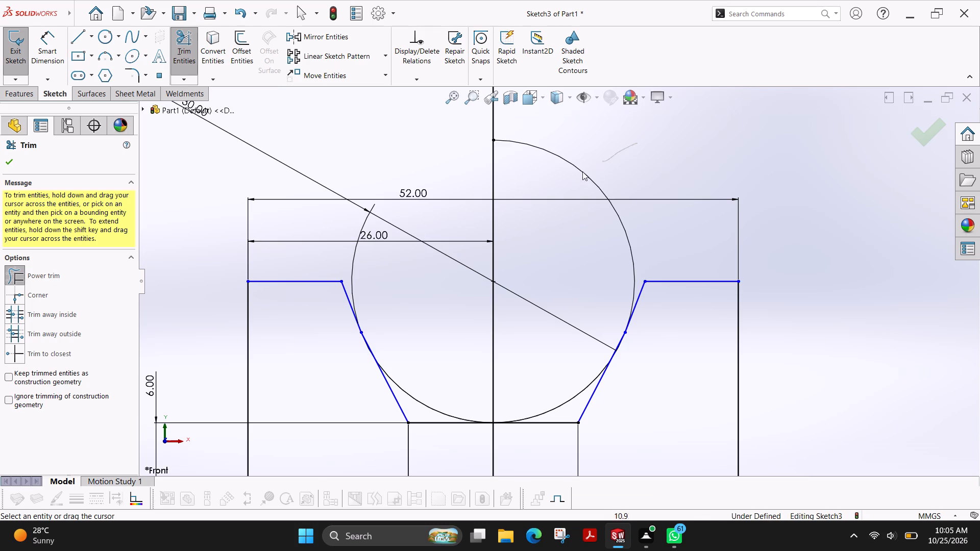
{"action": "left_click_drag", "start_coordinate": [582, 171], "coordinate": [572, 177]}
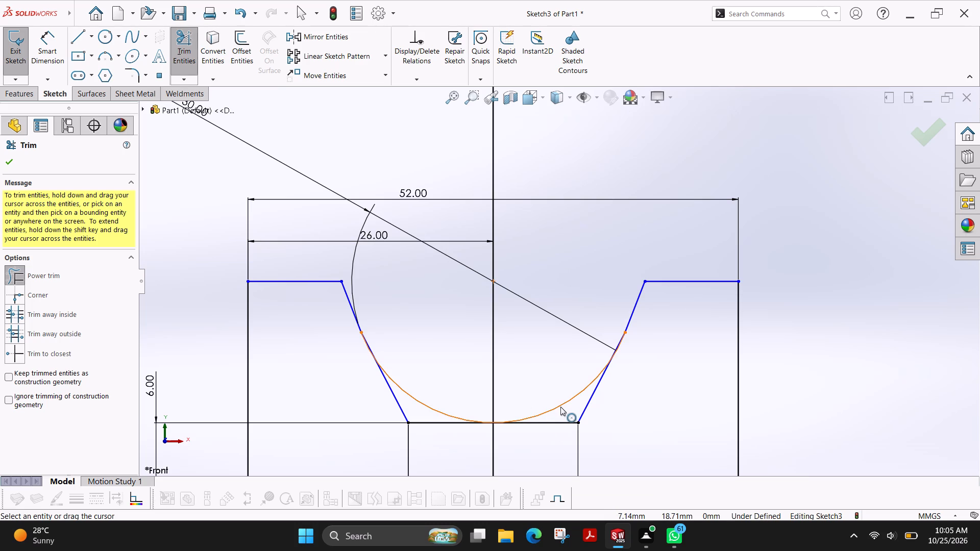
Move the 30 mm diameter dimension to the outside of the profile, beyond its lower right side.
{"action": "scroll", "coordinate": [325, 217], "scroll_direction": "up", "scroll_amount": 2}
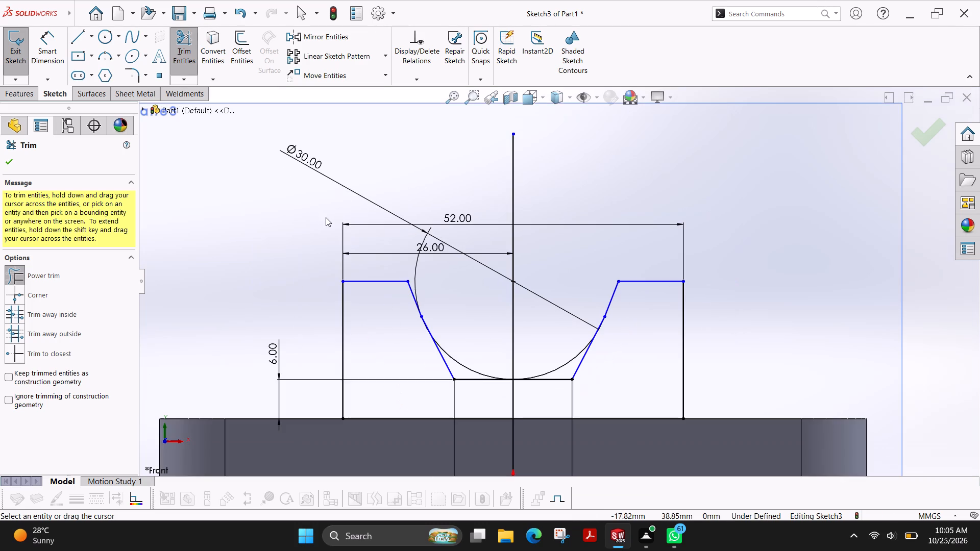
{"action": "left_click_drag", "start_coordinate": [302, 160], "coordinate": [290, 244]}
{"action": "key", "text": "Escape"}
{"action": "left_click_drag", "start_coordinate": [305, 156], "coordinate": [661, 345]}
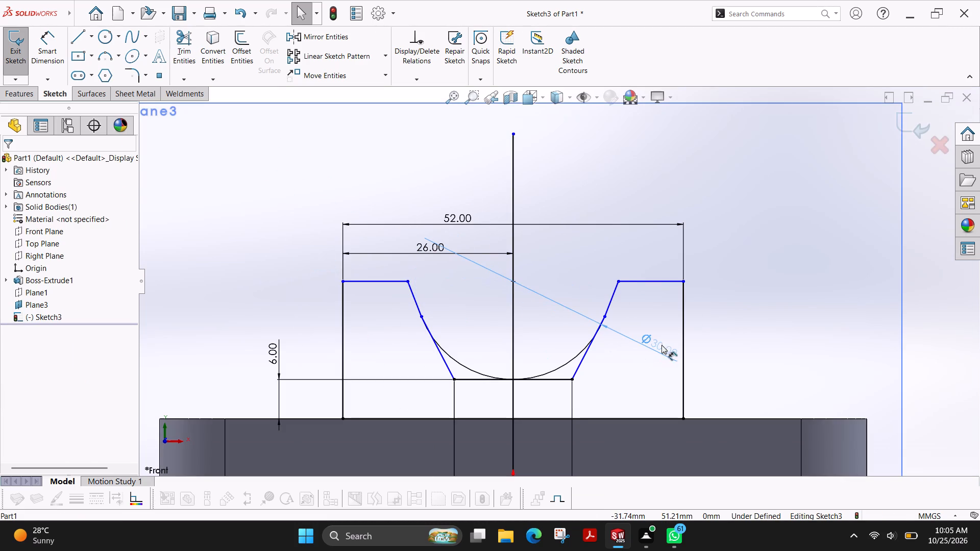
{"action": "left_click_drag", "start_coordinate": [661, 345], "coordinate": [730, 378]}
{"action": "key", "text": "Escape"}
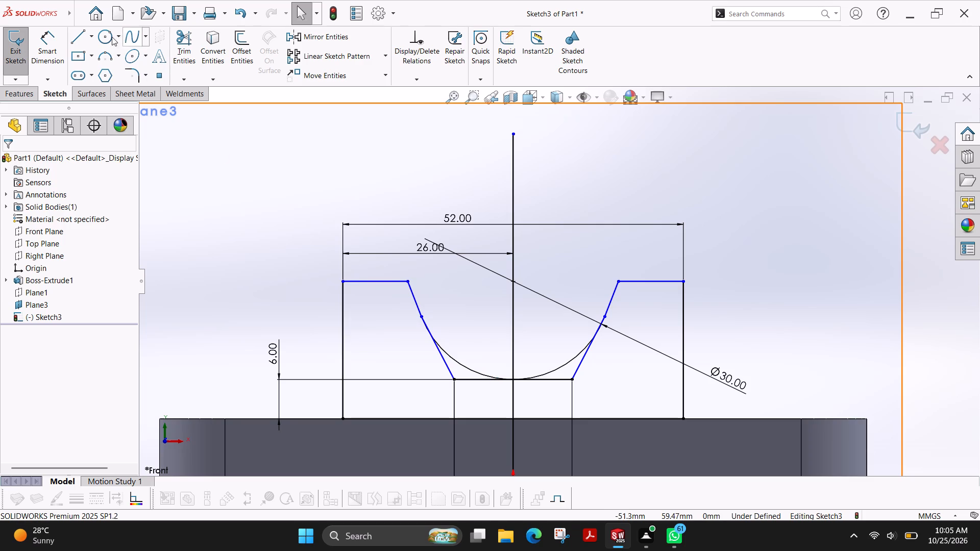
Trim away the bottom arc on both sides of the vertical middle line, up to where it crosses the lower slanted lines.
{"action": "left_click", "coordinate": [179, 39]}
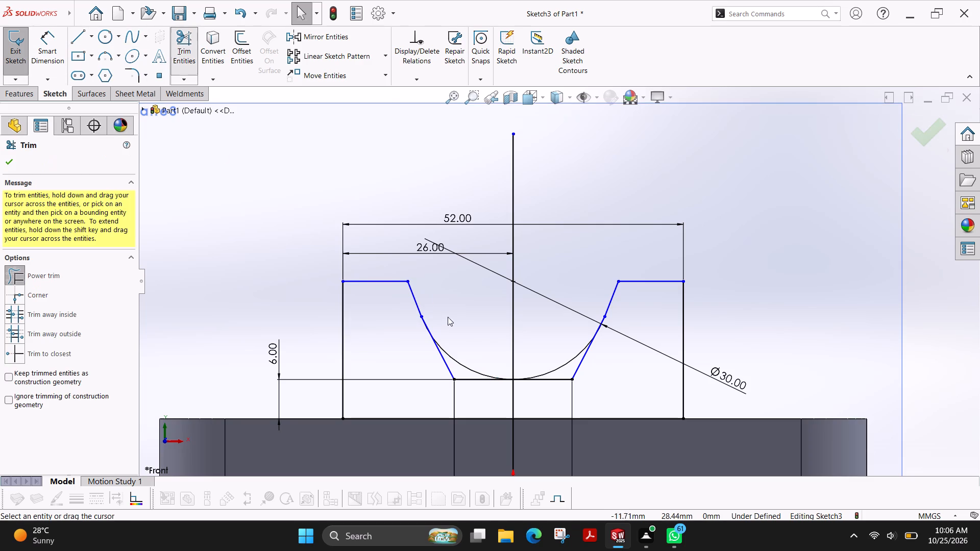
{"action": "left_click_drag", "start_coordinate": [477, 352], "coordinate": [467, 371]}
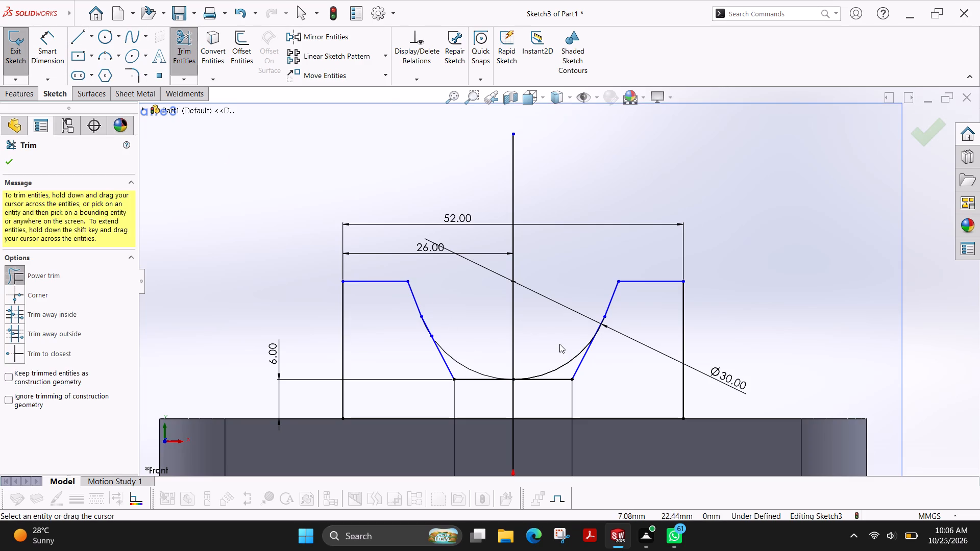
{"action": "left_click_drag", "start_coordinate": [559, 345], "coordinate": [570, 365]}
{"action": "left_click_drag", "start_coordinate": [556, 350], "coordinate": [563, 371]}
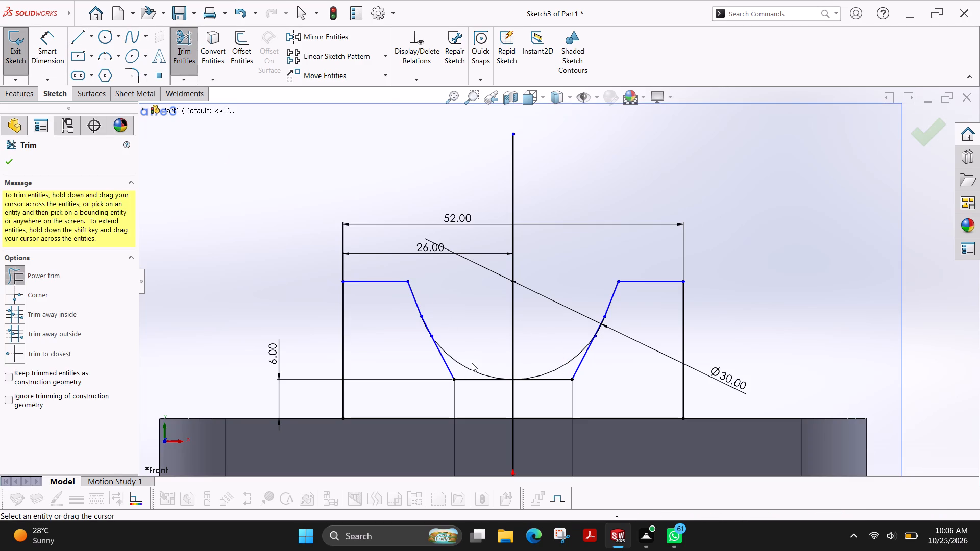
{"action": "left_click_drag", "start_coordinate": [473, 359], "coordinate": [464, 374]}
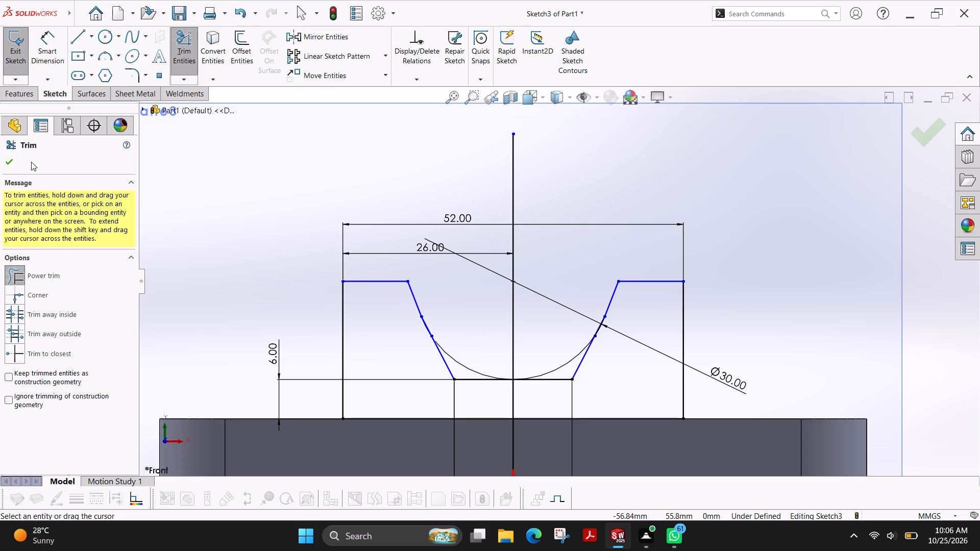
{"action": "left_click", "coordinate": [13, 160]}
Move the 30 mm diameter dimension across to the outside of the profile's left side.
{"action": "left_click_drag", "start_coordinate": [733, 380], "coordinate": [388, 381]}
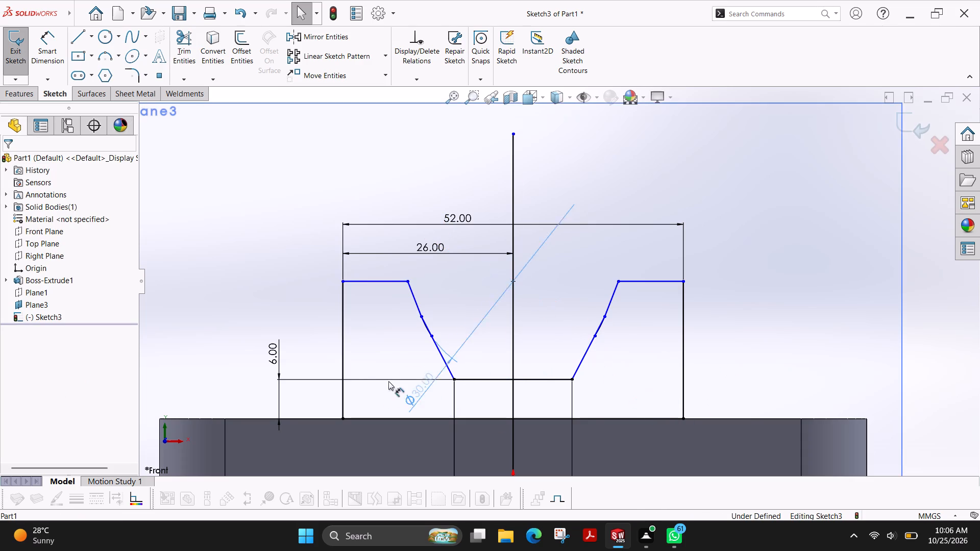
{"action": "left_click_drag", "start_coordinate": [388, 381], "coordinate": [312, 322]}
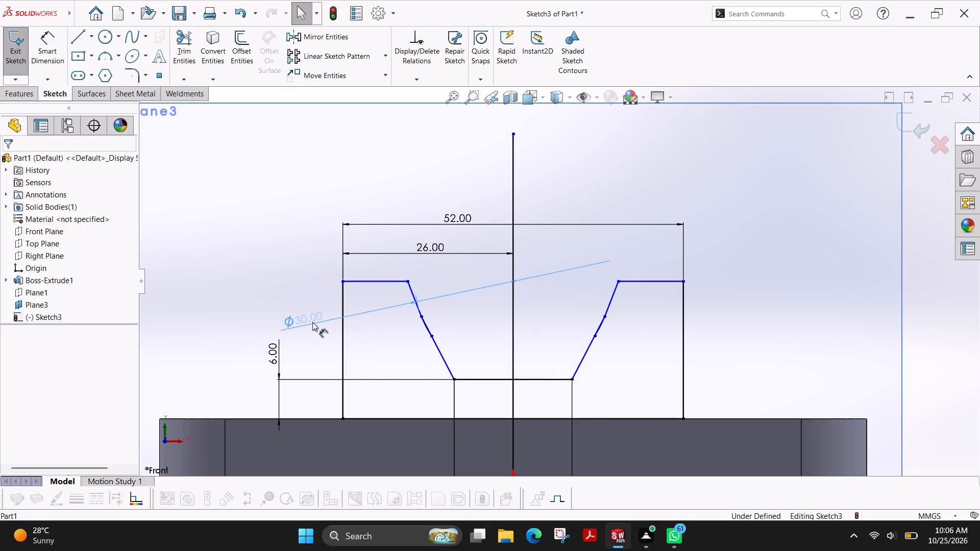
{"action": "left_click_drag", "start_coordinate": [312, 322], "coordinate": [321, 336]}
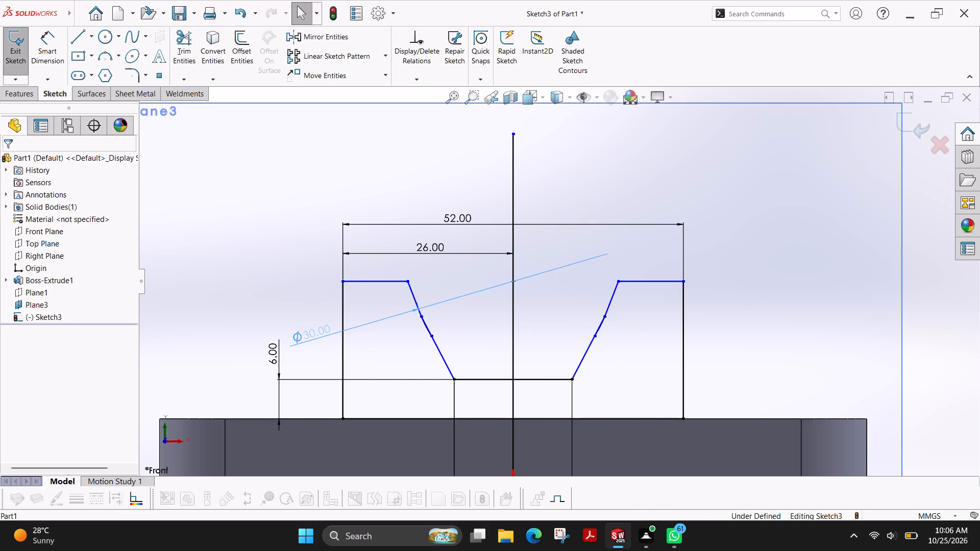
Examine the short remaining arc beside the left slanted line, just below the joint of the two slanted segments.
{"action": "scroll", "coordinate": [477, 319], "scroll_direction": "down", "scroll_amount": 4}
{"action": "scroll", "coordinate": [369, 286], "scroll_direction": "down", "scroll_amount": 4}
{"action": "scroll", "coordinate": [406, 335], "scroll_direction": "down", "scroll_amount": 3}
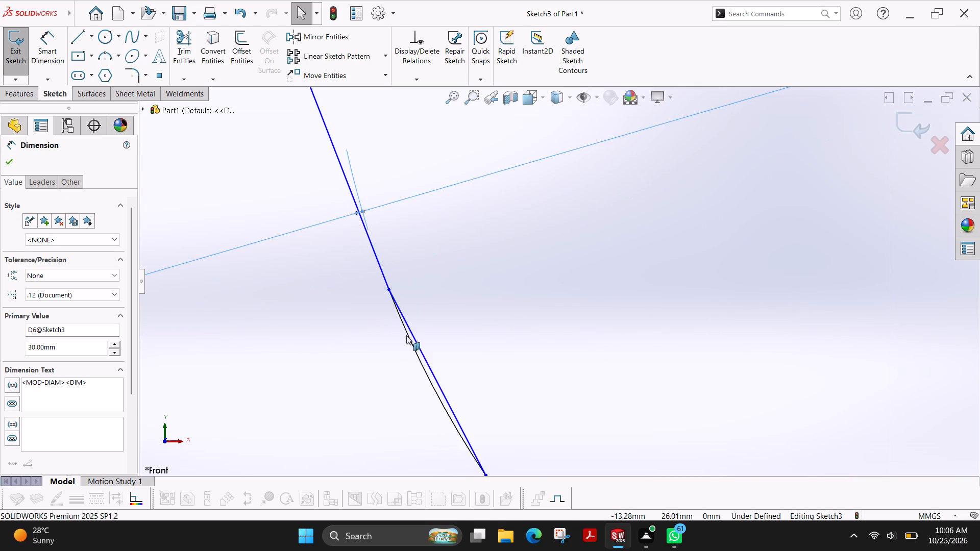
{"action": "scroll", "coordinate": [405, 335], "scroll_direction": "down", "scroll_amount": 5}
{"action": "scroll", "coordinate": [423, 241], "scroll_direction": "up", "scroll_amount": 7}
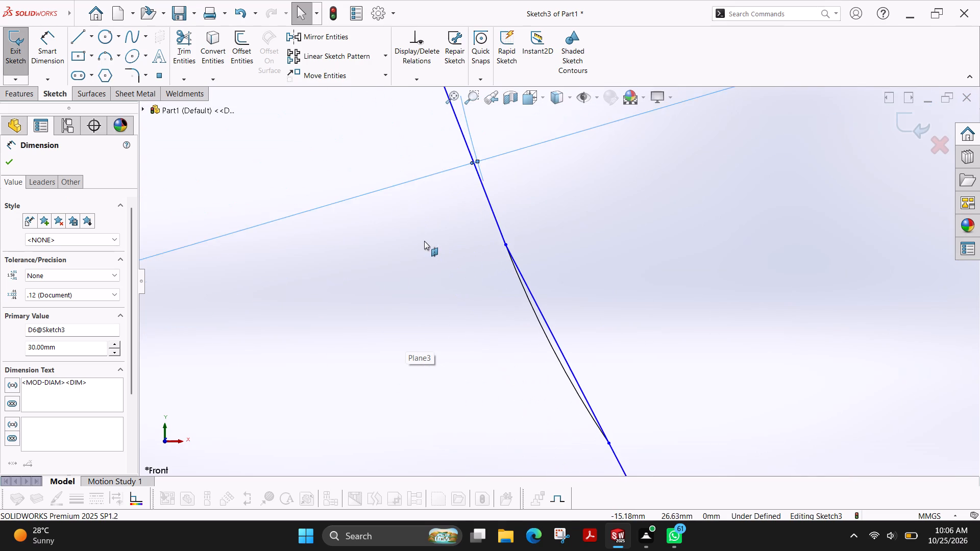
{"action": "scroll", "coordinate": [470, 256], "scroll_direction": "up", "scroll_amount": 4}
{"action": "scroll", "coordinate": [400, 278], "scroll_direction": "up", "scroll_amount": 3}
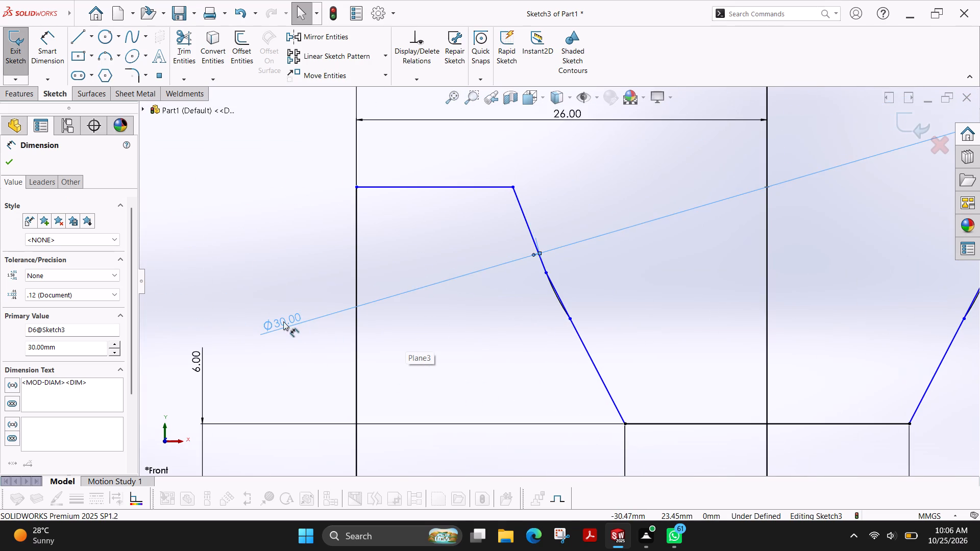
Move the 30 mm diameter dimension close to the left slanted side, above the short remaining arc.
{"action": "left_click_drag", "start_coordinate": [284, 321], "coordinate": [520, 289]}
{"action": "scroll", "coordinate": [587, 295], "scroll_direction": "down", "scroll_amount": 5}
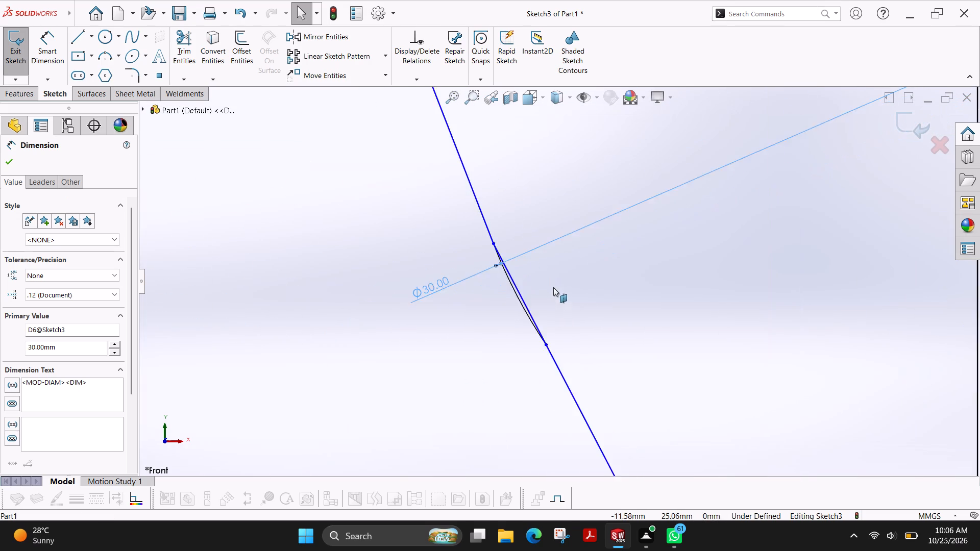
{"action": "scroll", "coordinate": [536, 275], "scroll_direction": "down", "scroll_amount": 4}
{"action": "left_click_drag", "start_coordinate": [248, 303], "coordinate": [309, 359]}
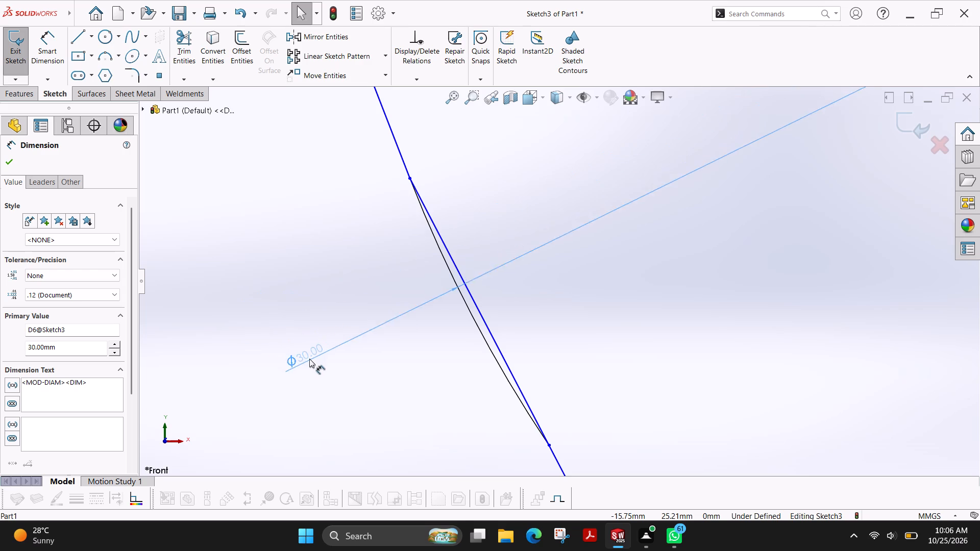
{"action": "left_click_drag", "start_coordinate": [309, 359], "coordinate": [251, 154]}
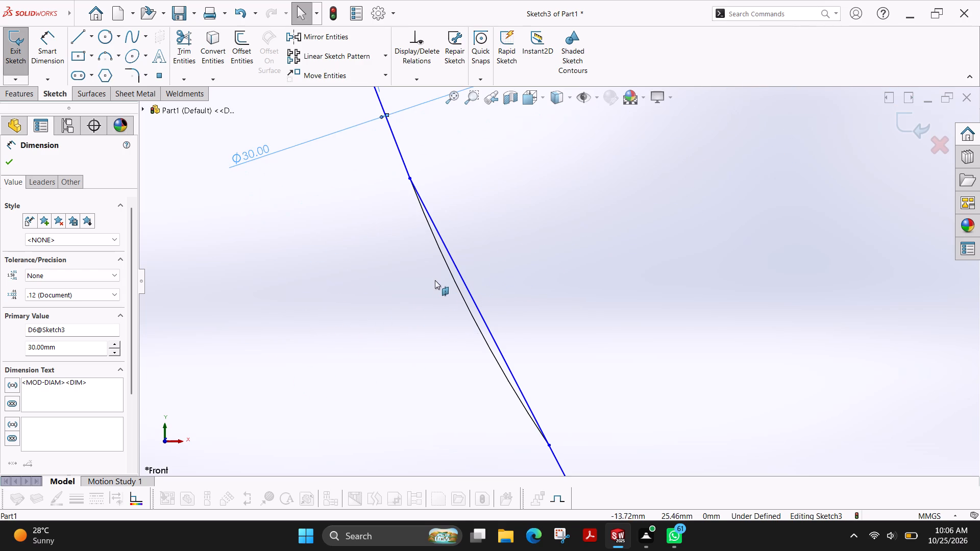
Trim away the short remaining arc and the line segment beside it, below the joint on the opening's left slanted side.
{"action": "left_click", "coordinate": [184, 55]}
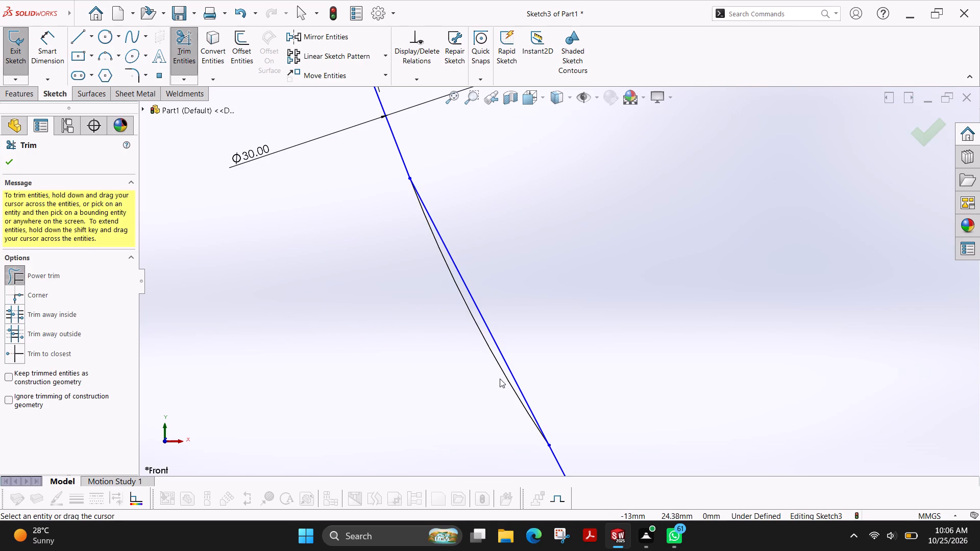
{"action": "scroll", "coordinate": [463, 318], "scroll_direction": "down", "scroll_amount": 6}
{"action": "scroll", "coordinate": [463, 318], "scroll_direction": "up", "scroll_amount": 13}
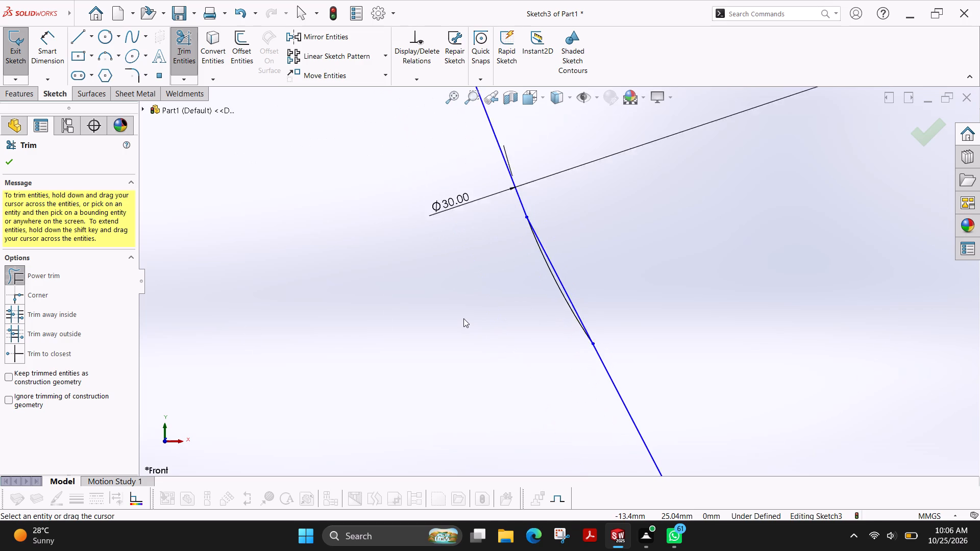
{"action": "scroll", "coordinate": [463, 318], "scroll_direction": "up", "scroll_amount": 1}
{"action": "scroll", "coordinate": [843, 274], "scroll_direction": "down", "scroll_amount": 5}
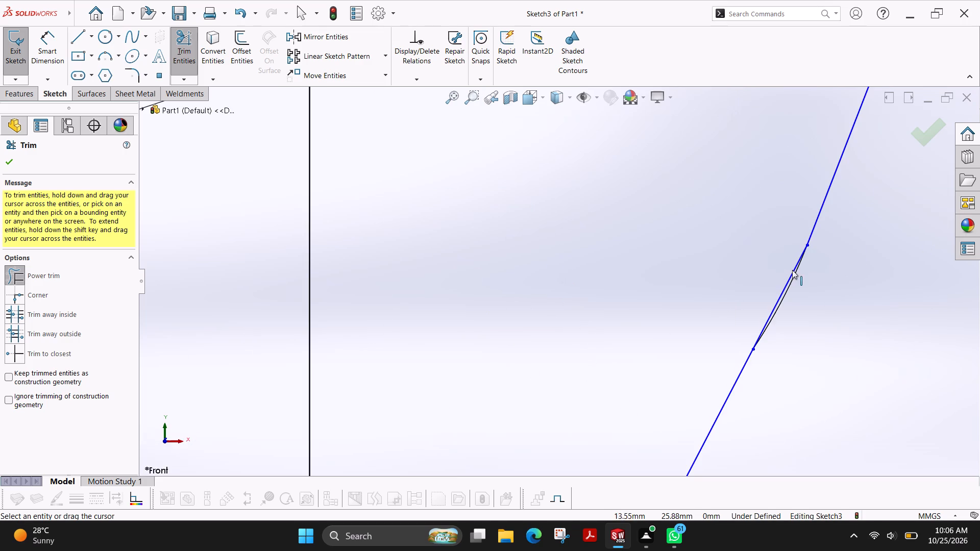
{"action": "scroll", "coordinate": [804, 263], "scroll_direction": "up", "scroll_amount": 3}
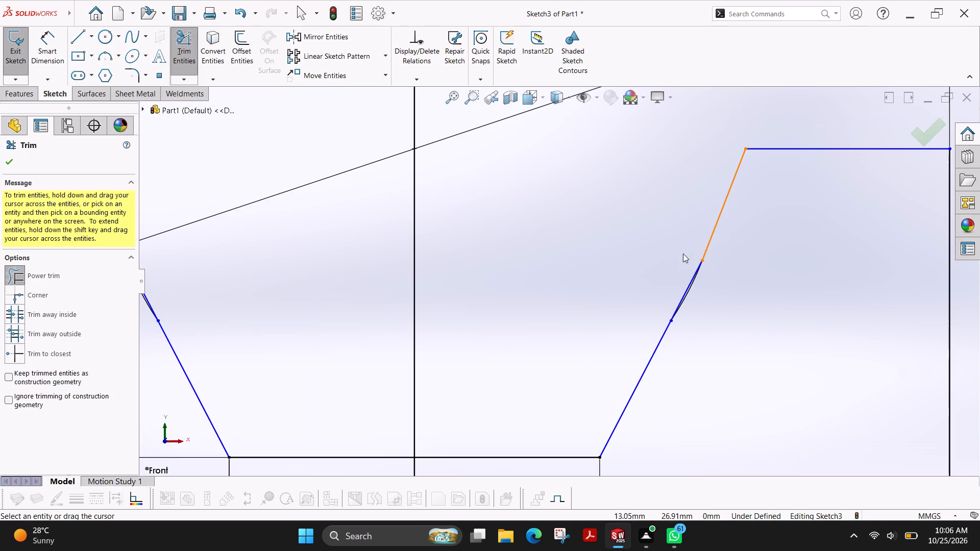
{"action": "left_click", "coordinate": [806, 259]}
{"action": "scroll", "coordinate": [746, 313], "scroll_direction": "up", "scroll_amount": 3}
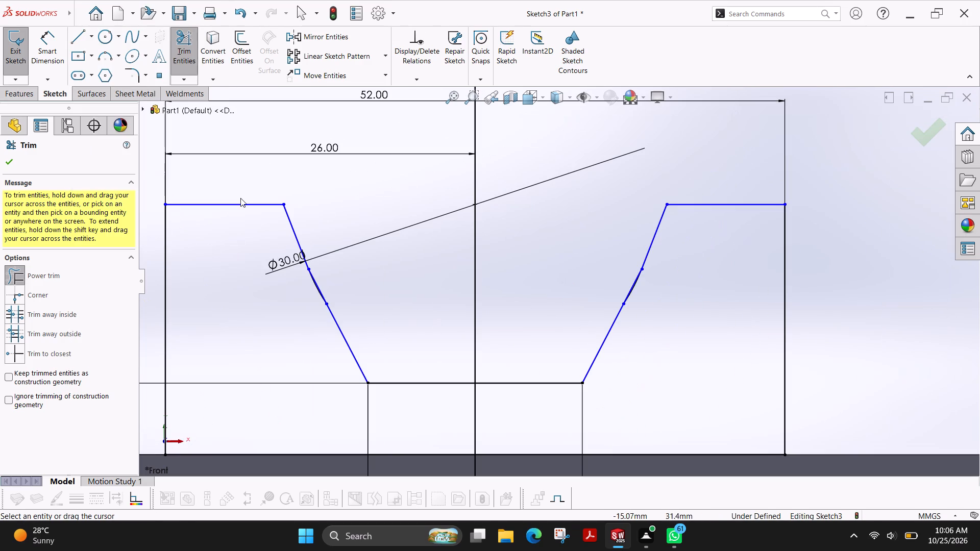
{"action": "left_click_drag", "start_coordinate": [363, 266], "coordinate": [294, 308]}
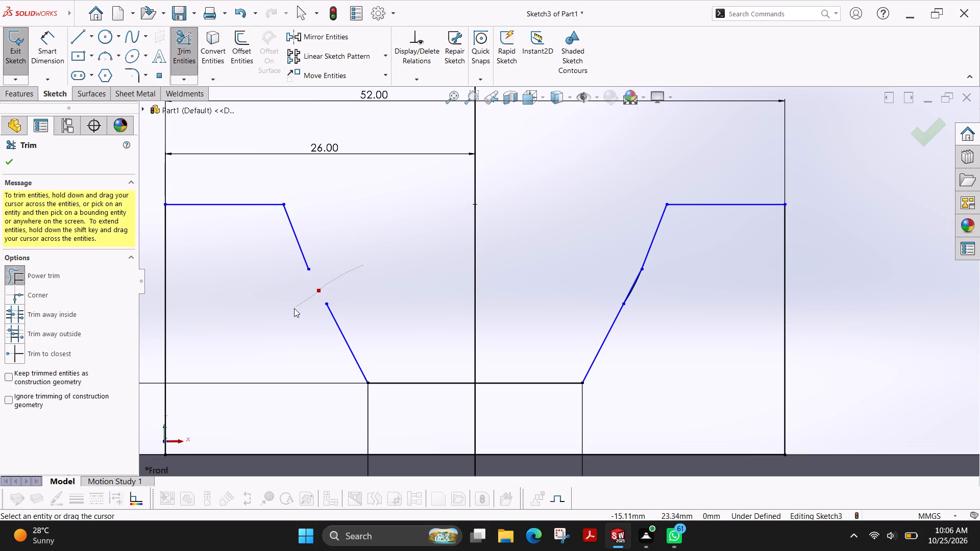
Trim away the short remaining arc and the line segment beside it at the joint on the opening's right slanted side.
{"action": "left_click_drag", "start_coordinate": [294, 308], "coordinate": [293, 308]}
{"action": "left_click_drag", "start_coordinate": [624, 261], "coordinate": [681, 300]}
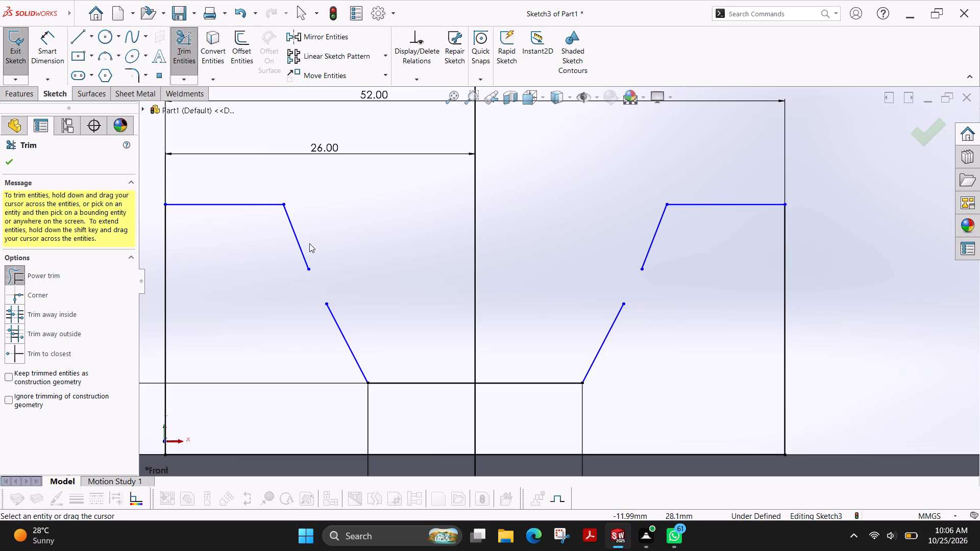
Draw a straight line about 16.6 mm long on each side of the opening, from its bottom corner to its upper corner.
{"action": "left_click", "coordinate": [69, 38]}
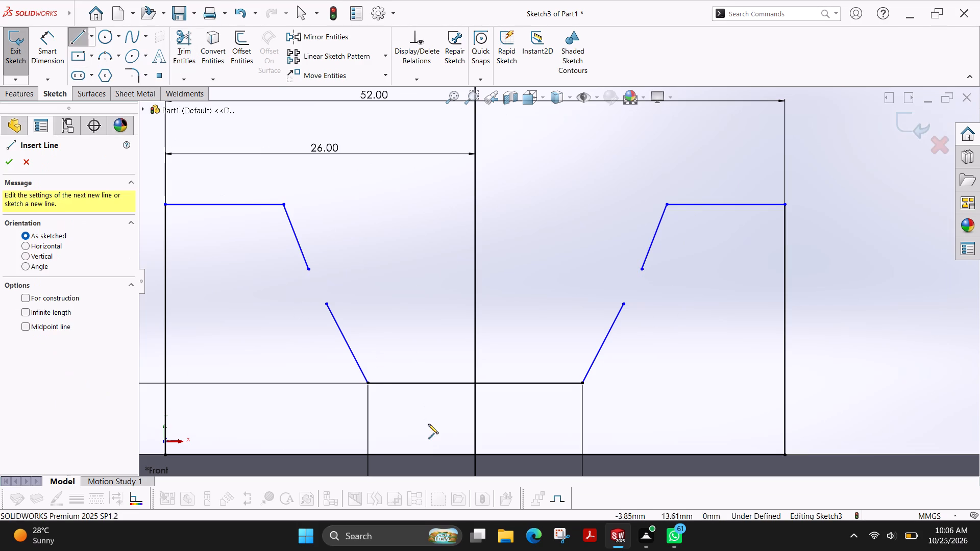
{"action": "left_click", "coordinate": [369, 383]}
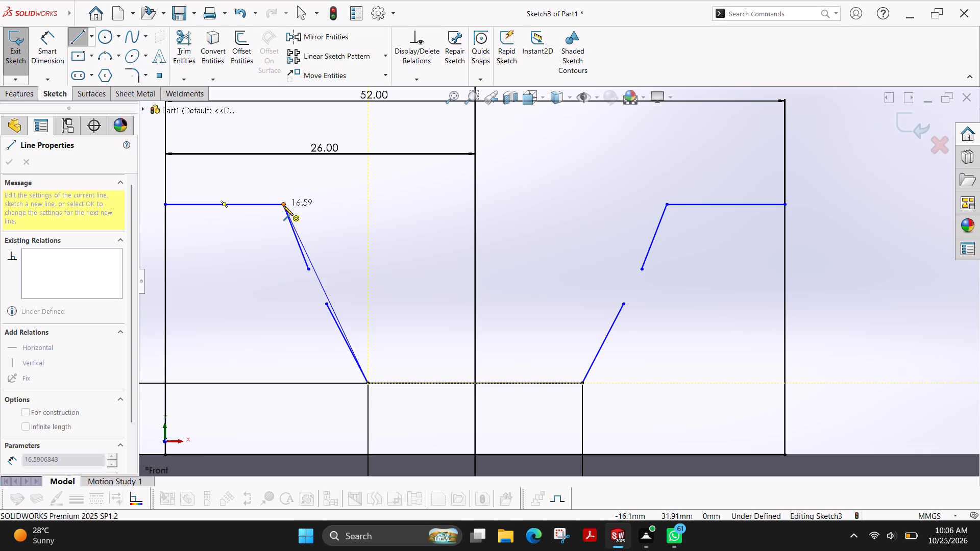
{"action": "left_click", "coordinate": [283, 206]}
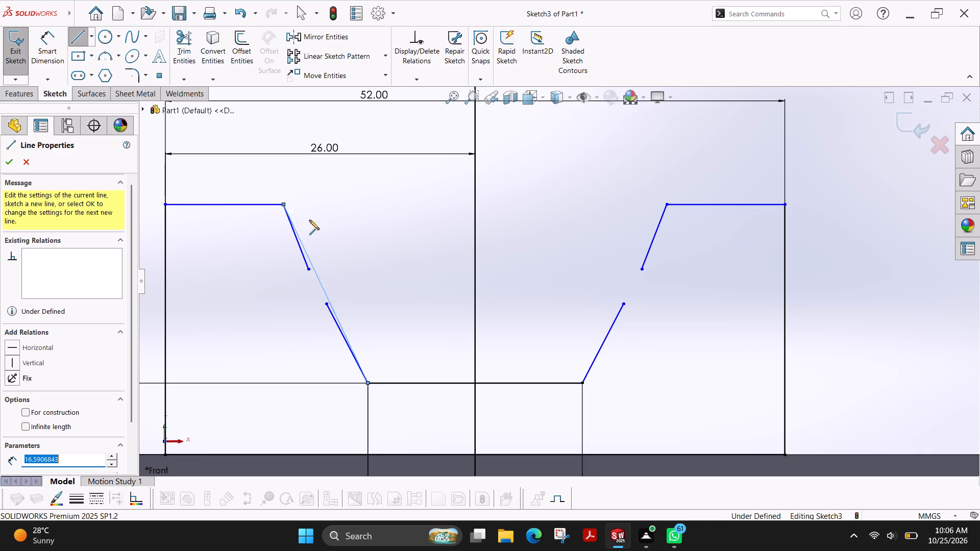
{"action": "left_click", "coordinate": [581, 384]}
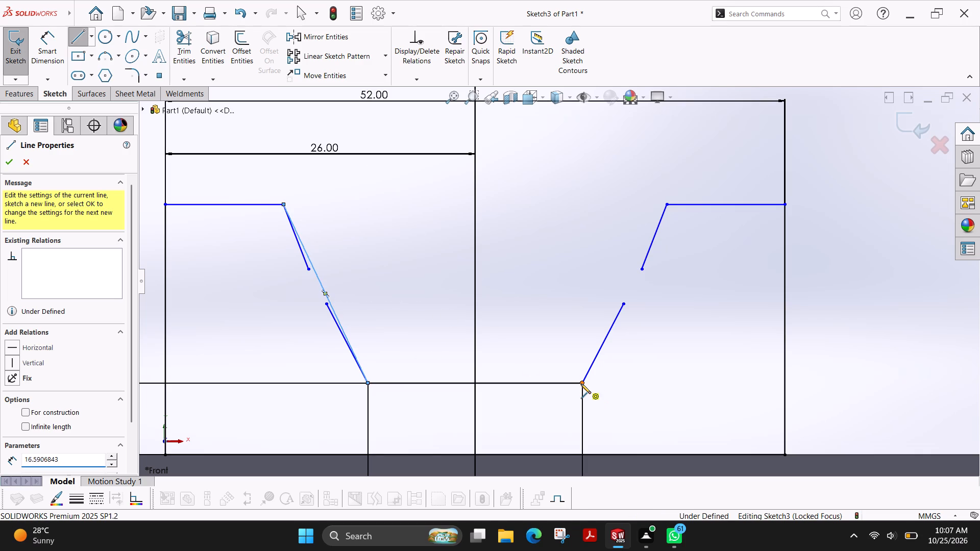
{"action": "left_click", "coordinate": [666, 204]}
{"action": "key", "text": "Escape"}
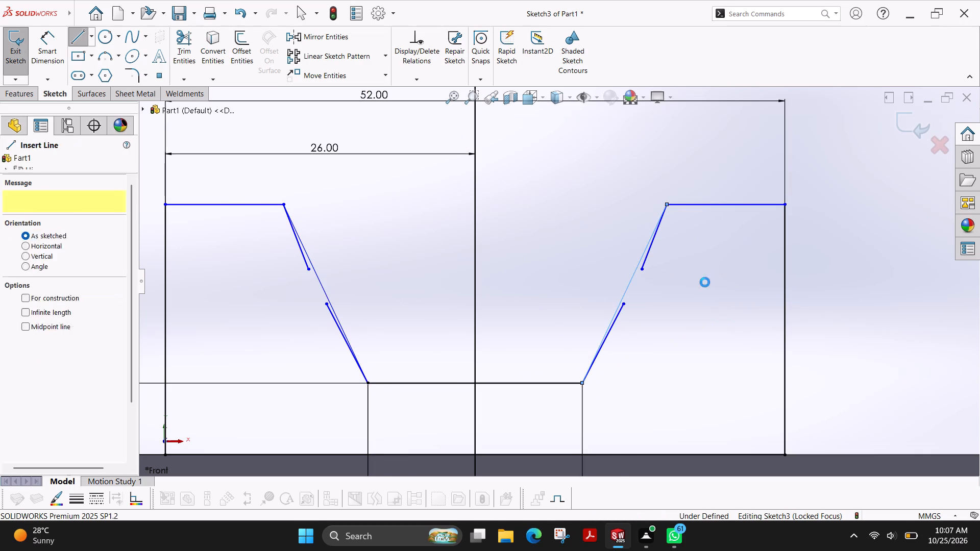
Trim away the four leftover slanted segments beside the new straight lines on both sides of the opening.
{"action": "left_click", "coordinate": [187, 56]}
{"action": "left_click_drag", "start_coordinate": [679, 255], "coordinate": [657, 261]}
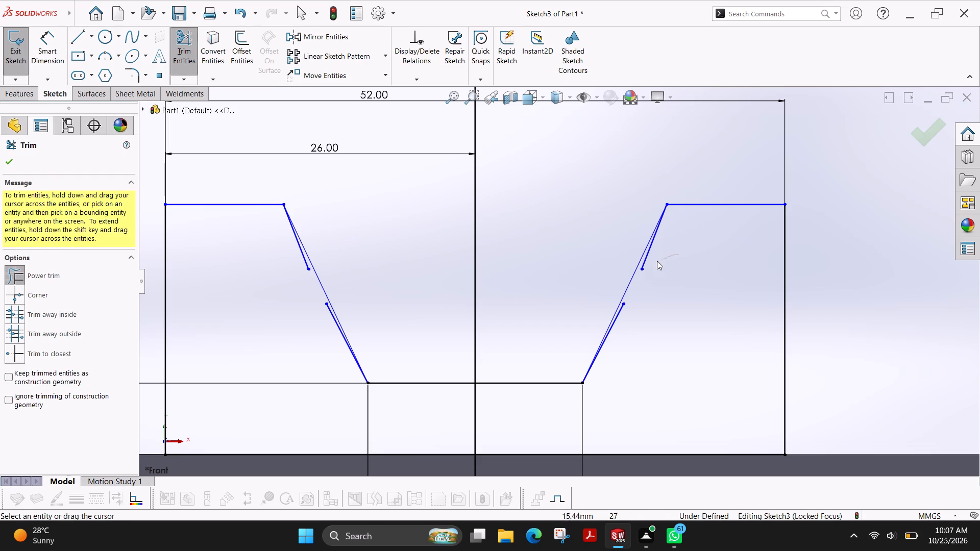
{"action": "left_click_drag", "start_coordinate": [657, 261], "coordinate": [642, 266]}
{"action": "left_click_drag", "start_coordinate": [639, 321], "coordinate": [615, 320]}
{"action": "scroll", "coordinate": [337, 283], "scroll_direction": "down", "scroll_amount": 4}
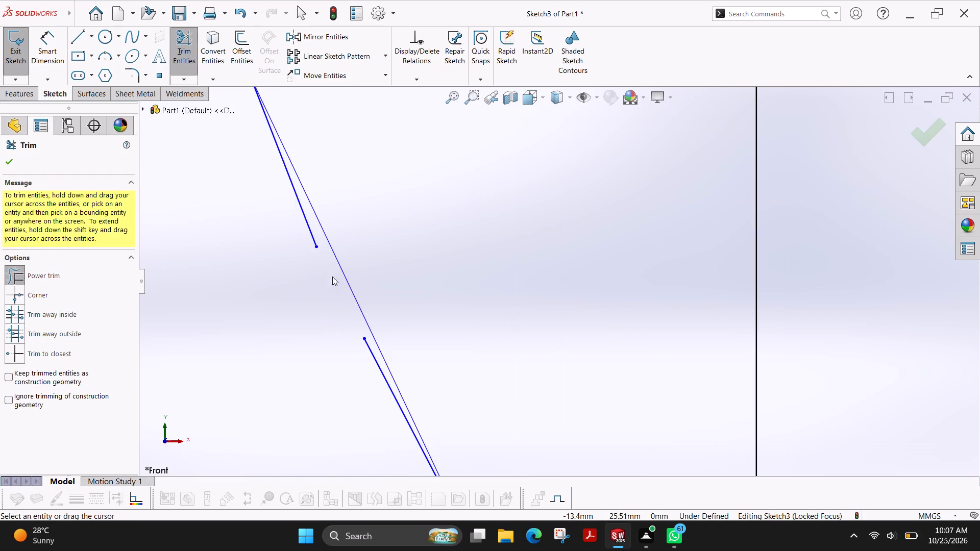
{"action": "left_click_drag", "start_coordinate": [296, 222], "coordinate": [327, 261]}
{"action": "left_click_drag", "start_coordinate": [362, 350], "coordinate": [371, 350]}
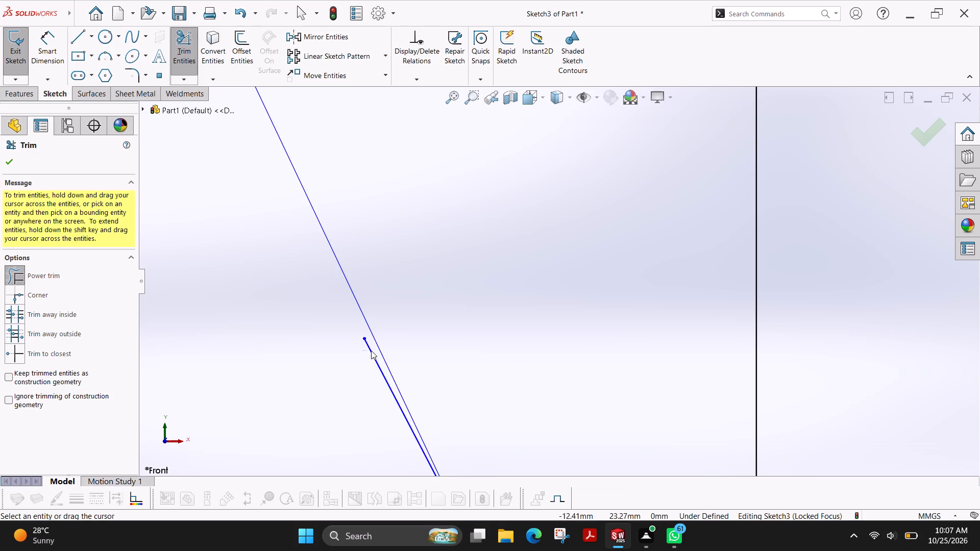
{"action": "left_click_drag", "start_coordinate": [371, 350], "coordinate": [376, 353]}
{"action": "left_click", "coordinate": [5, 162]}
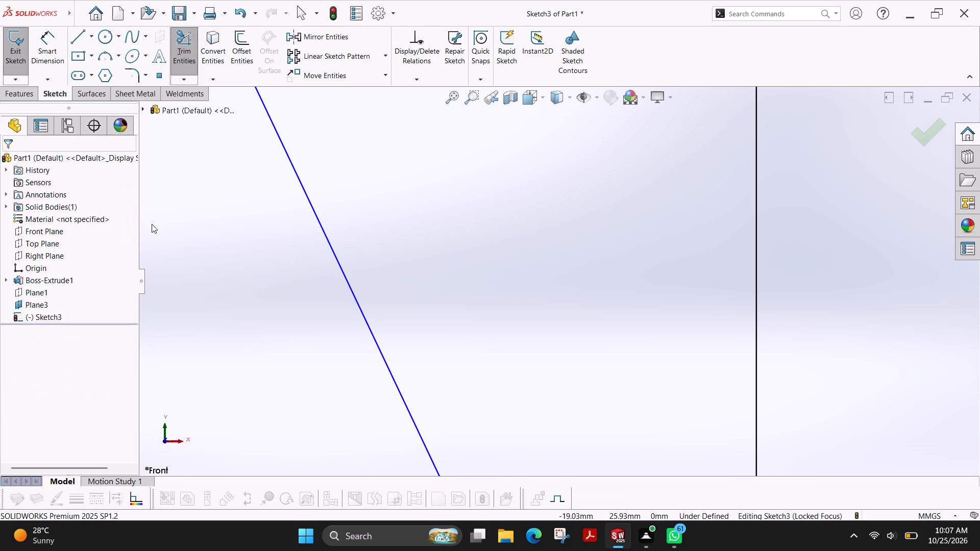
Sketch a circle of about 14.5 mm radius, centred on the vertical centreline level with the top edges and tangent to the left slanted line.
{"action": "scroll", "coordinate": [568, 310], "scroll_direction": "up", "scroll_amount": 6}
{"action": "scroll", "coordinate": [665, 254], "scroll_direction": "down", "scroll_amount": 2}
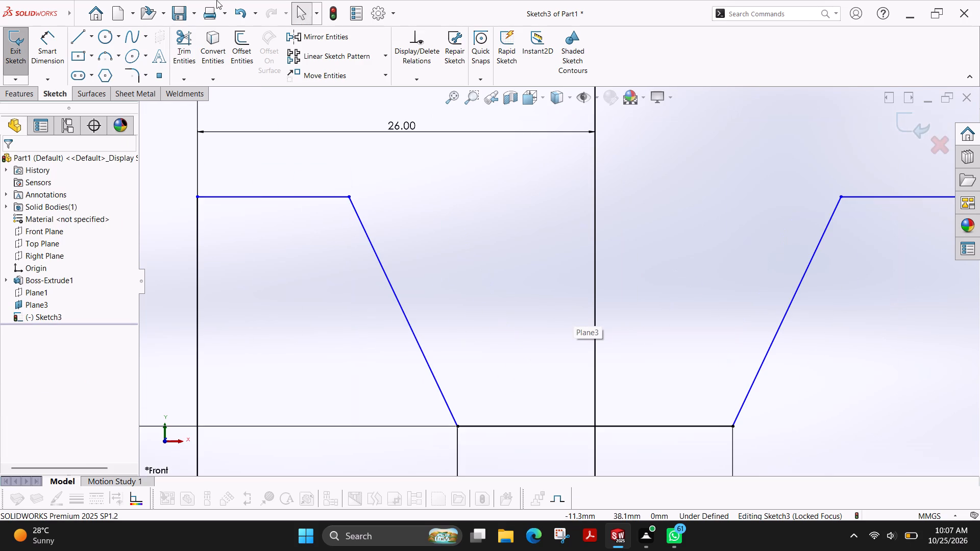
{"action": "left_click", "coordinate": [100, 39]}
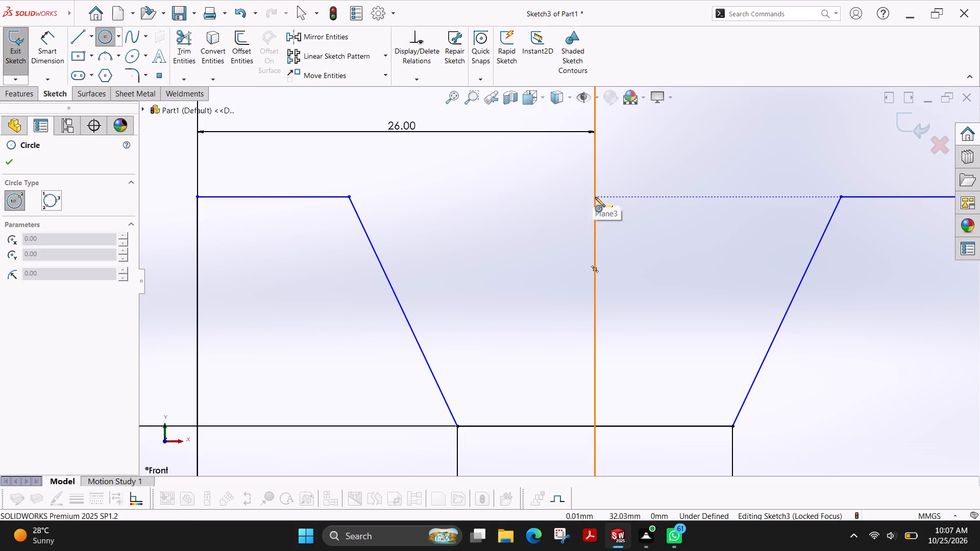
{"action": "left_click", "coordinate": [594, 197]}
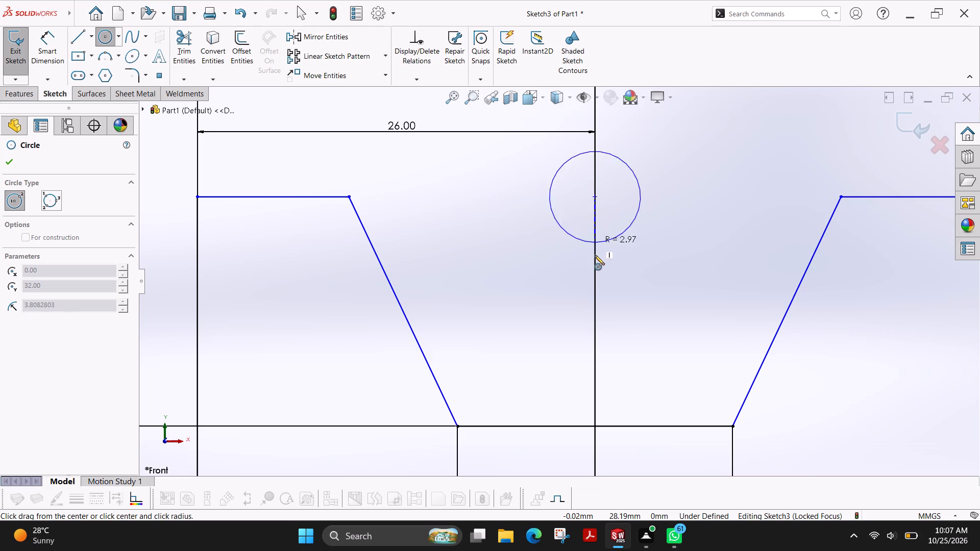
{"action": "left_click", "coordinate": [401, 305]}
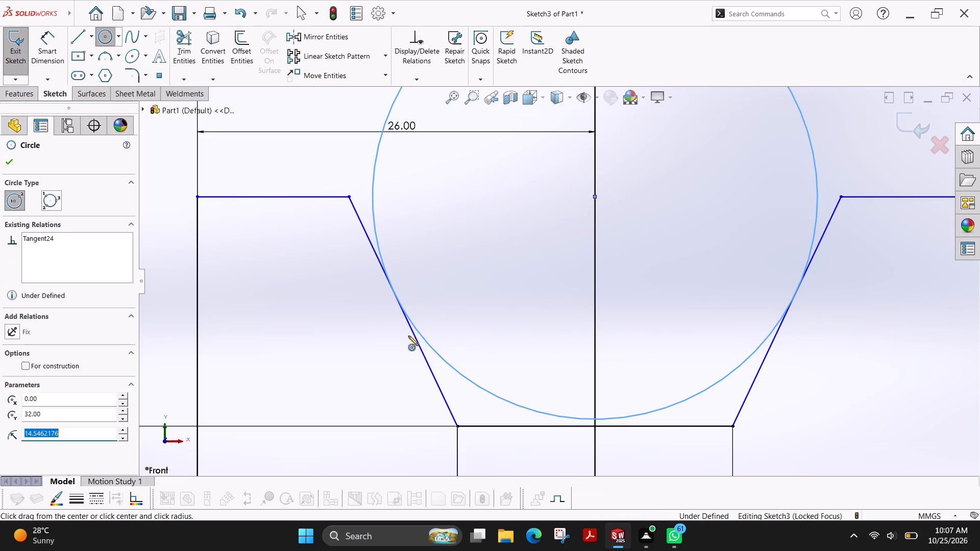
{"action": "left_click", "coordinate": [7, 167]}
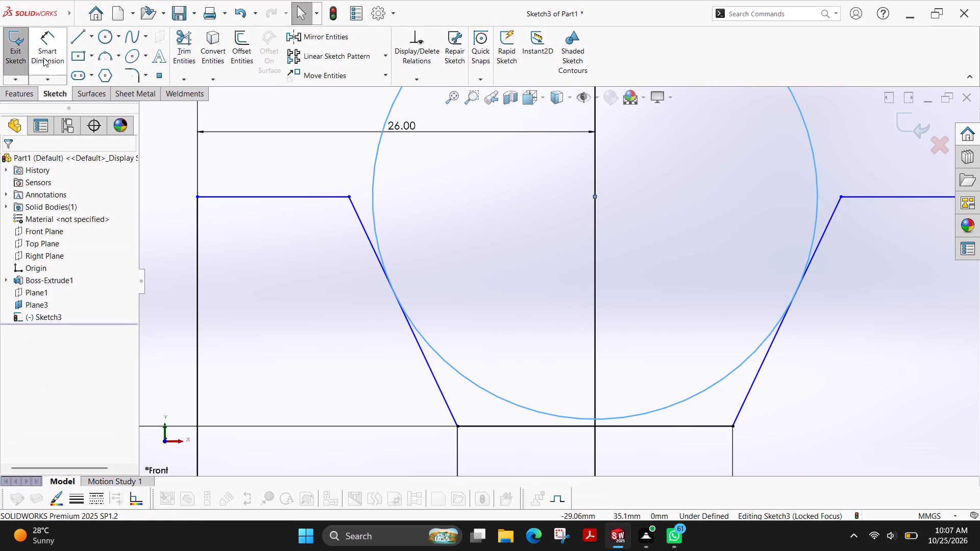
Dimension the circle's diameter as 30 mm, placing the dimension above and outside the profile's upper right.
{"action": "left_click", "coordinate": [43, 58]}
{"action": "scroll", "coordinate": [619, 292], "scroll_direction": "up", "scroll_amount": 3}
{"action": "scroll", "coordinate": [664, 184], "scroll_direction": "up", "scroll_amount": 2}
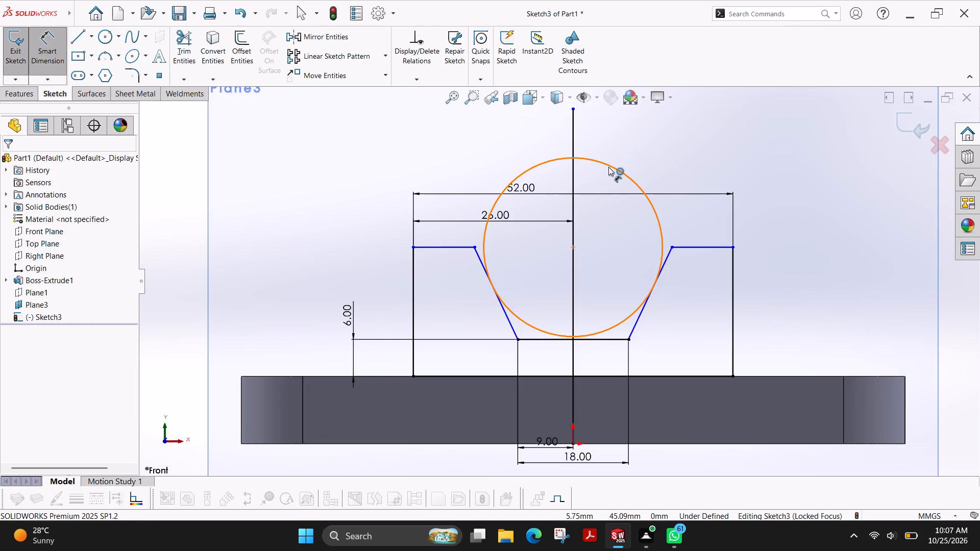
{"action": "left_click", "coordinate": [608, 167]}
{"action": "left_click", "coordinate": [718, 136]}
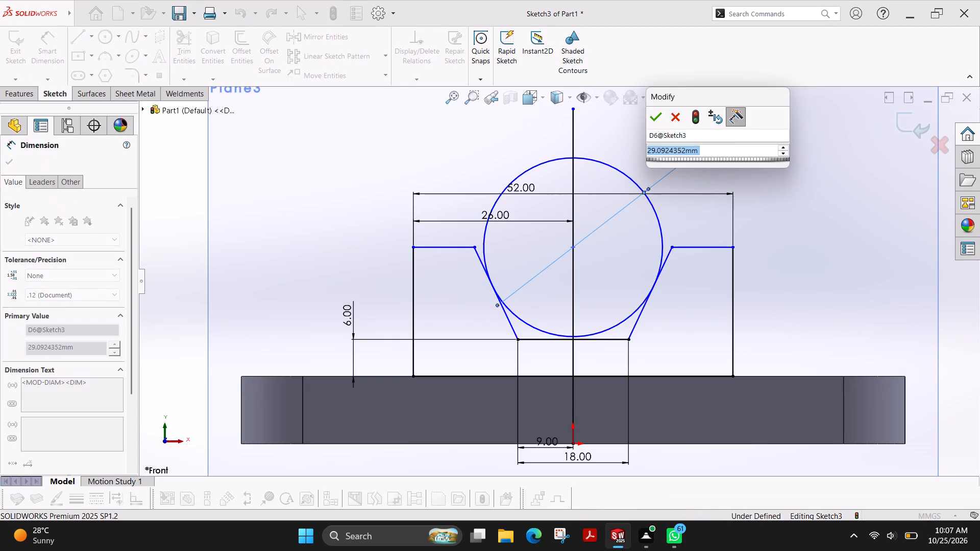
{"action": "type", "text": "30"}
{"action": "key", "text": "Return"}
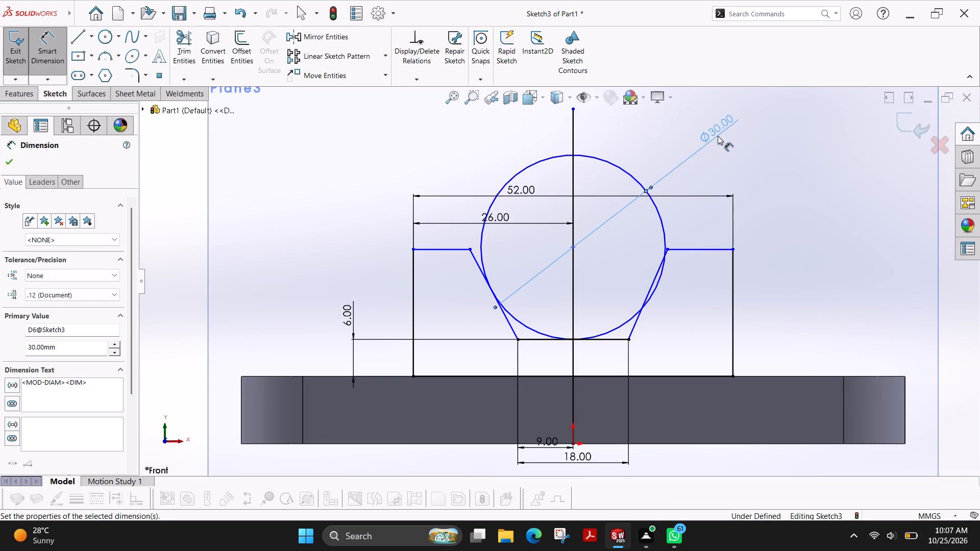
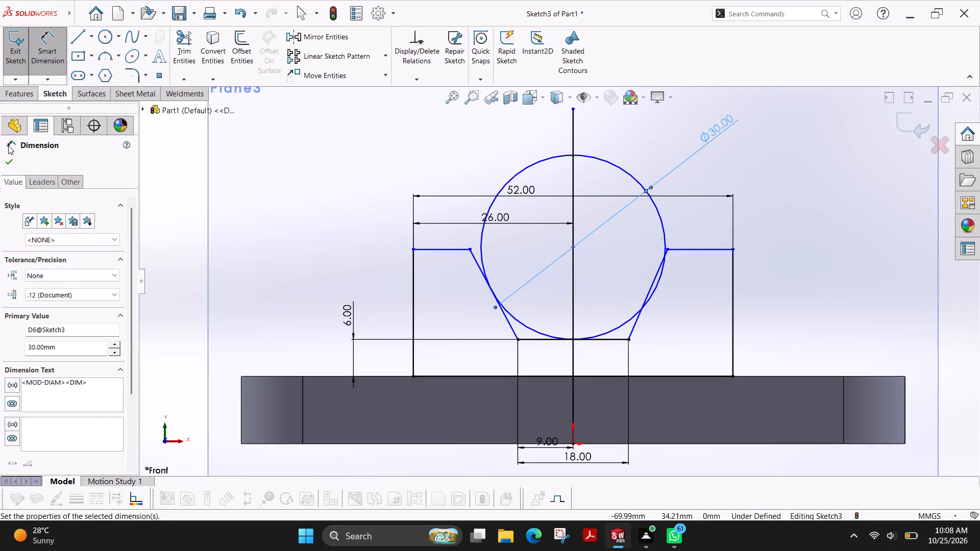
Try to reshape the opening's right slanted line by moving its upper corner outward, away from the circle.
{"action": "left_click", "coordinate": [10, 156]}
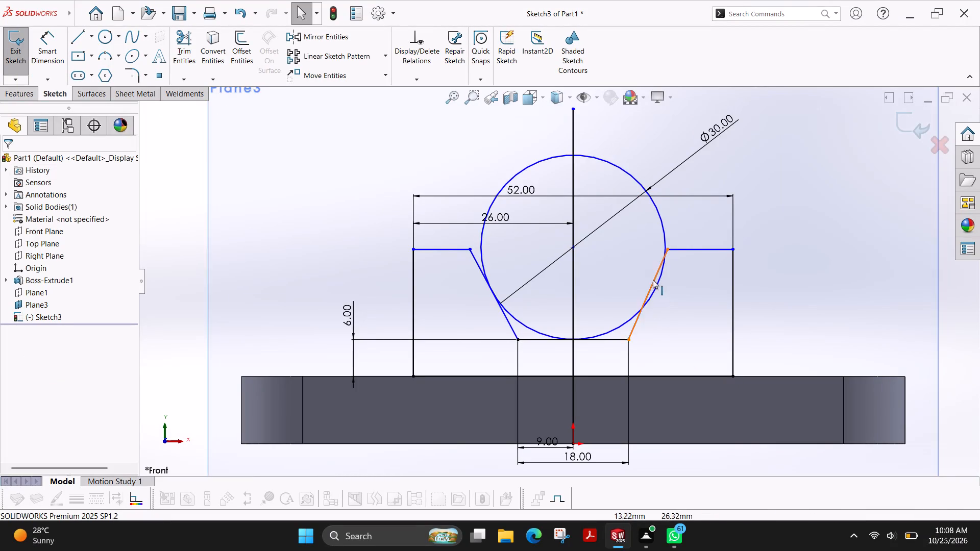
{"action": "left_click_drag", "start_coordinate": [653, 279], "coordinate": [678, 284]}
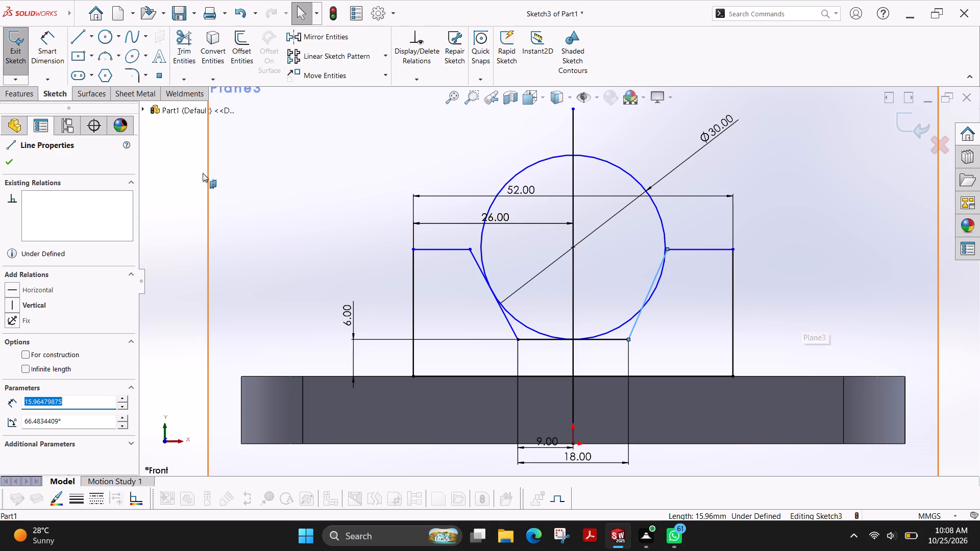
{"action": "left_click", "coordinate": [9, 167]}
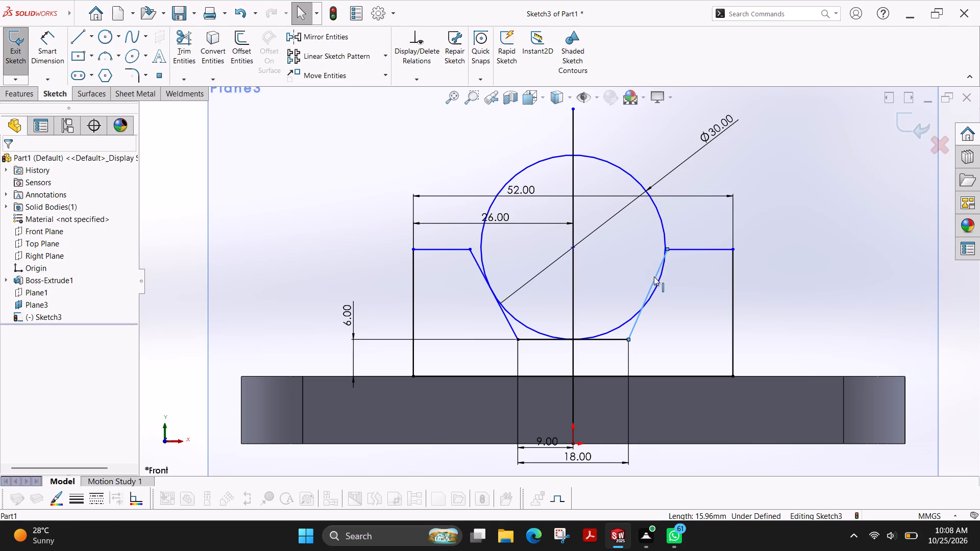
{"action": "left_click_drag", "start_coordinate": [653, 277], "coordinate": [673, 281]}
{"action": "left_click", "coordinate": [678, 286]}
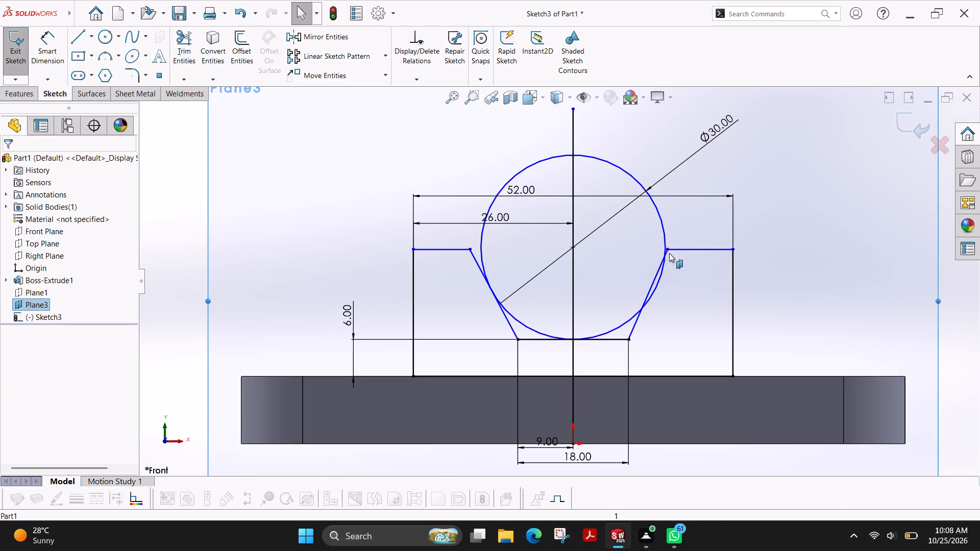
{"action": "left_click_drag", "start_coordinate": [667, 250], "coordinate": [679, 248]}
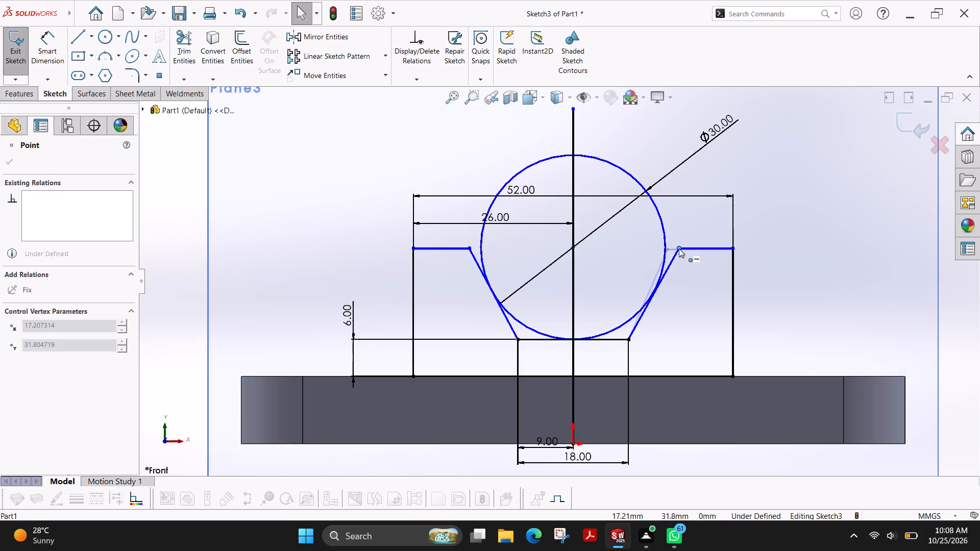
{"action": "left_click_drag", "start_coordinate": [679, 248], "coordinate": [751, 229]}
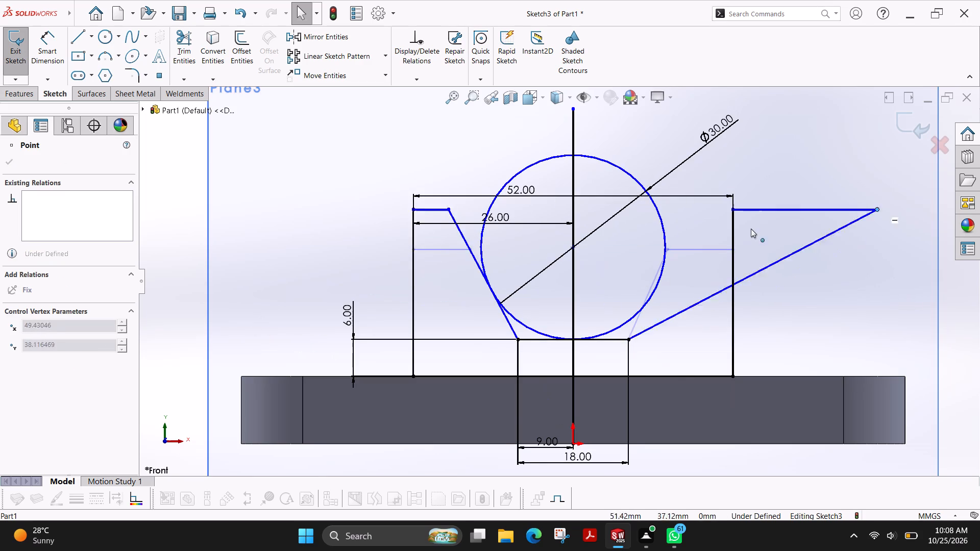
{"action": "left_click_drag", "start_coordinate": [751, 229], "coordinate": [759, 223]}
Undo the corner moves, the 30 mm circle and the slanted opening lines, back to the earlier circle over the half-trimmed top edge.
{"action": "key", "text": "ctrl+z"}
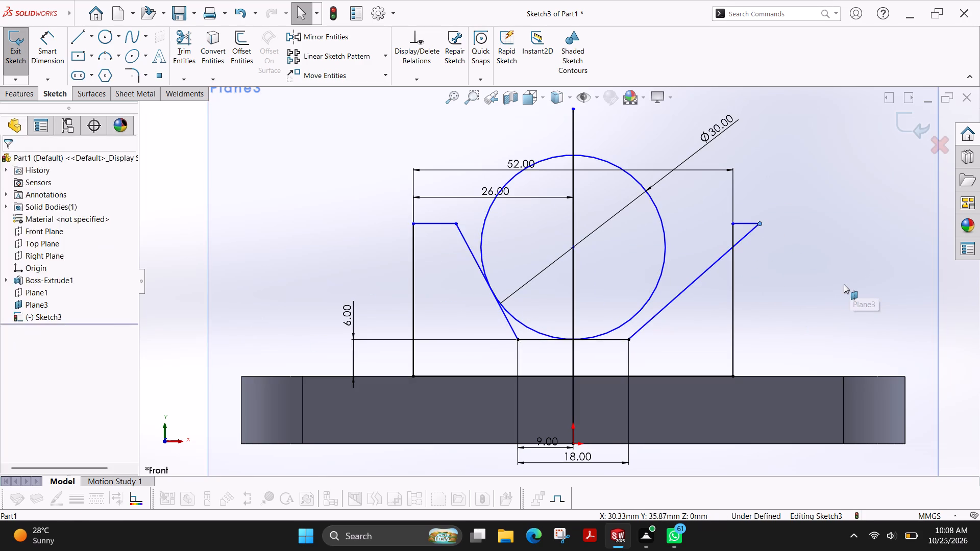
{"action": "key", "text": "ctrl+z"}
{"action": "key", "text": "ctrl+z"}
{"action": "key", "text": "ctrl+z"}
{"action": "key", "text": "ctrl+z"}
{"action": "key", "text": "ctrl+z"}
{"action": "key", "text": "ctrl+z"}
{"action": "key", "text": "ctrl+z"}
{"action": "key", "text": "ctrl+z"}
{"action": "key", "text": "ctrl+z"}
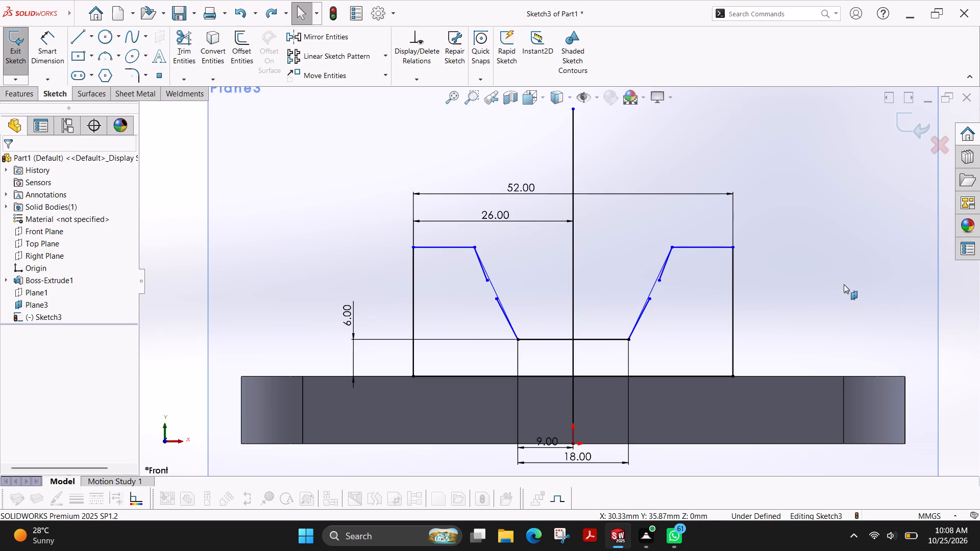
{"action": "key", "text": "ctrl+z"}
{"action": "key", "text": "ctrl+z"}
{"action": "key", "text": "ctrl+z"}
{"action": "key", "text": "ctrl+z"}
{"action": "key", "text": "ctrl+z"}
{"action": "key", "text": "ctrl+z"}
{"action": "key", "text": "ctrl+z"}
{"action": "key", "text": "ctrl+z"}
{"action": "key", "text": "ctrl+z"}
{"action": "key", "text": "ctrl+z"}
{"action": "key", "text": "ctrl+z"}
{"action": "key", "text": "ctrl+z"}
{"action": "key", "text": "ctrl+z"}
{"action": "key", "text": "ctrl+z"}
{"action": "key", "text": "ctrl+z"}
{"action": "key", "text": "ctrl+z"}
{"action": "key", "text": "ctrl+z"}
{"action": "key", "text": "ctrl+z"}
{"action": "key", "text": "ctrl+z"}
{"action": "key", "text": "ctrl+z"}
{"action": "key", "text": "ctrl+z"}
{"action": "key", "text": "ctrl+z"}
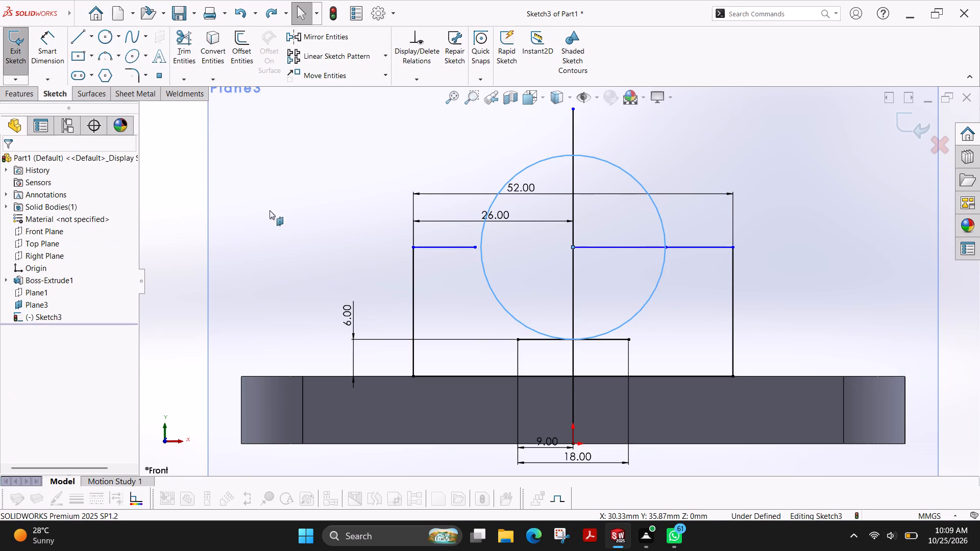
Trim away all remaining profile lines, the circle and the vertical centreline to empty the sketch above the plate.
{"action": "left_click", "coordinate": [185, 48]}
{"action": "left_click_drag", "start_coordinate": [267, 217], "coordinate": [755, 473]}
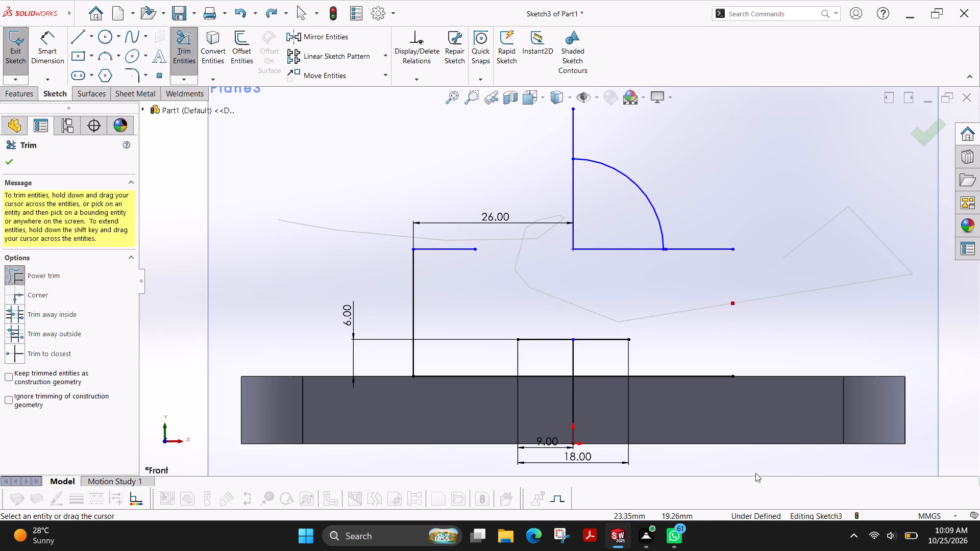
{"action": "left_click_drag", "start_coordinate": [755, 473], "coordinate": [629, 226]}
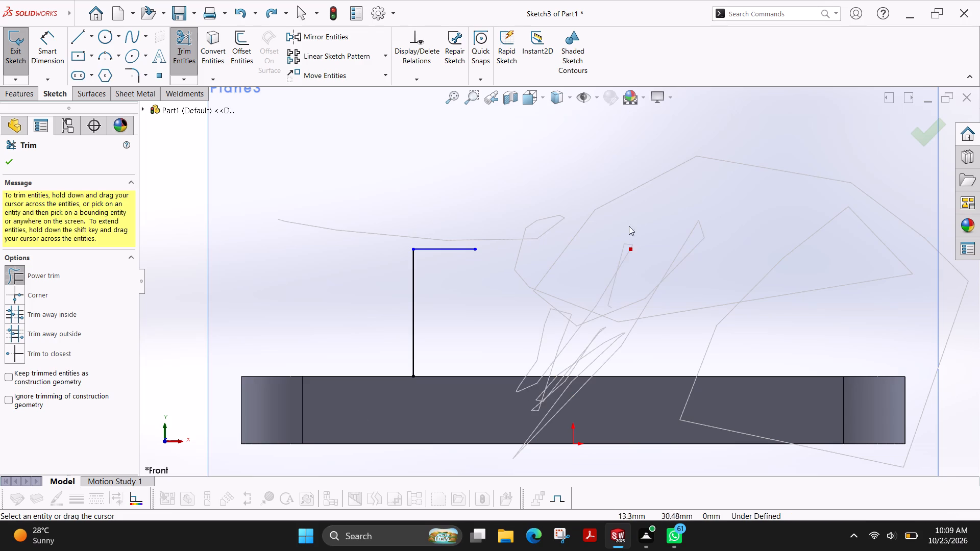
{"action": "left_click_drag", "start_coordinate": [629, 226], "coordinate": [373, 244]}
{"action": "left_click_drag", "start_coordinate": [380, 258], "coordinate": [423, 435]}
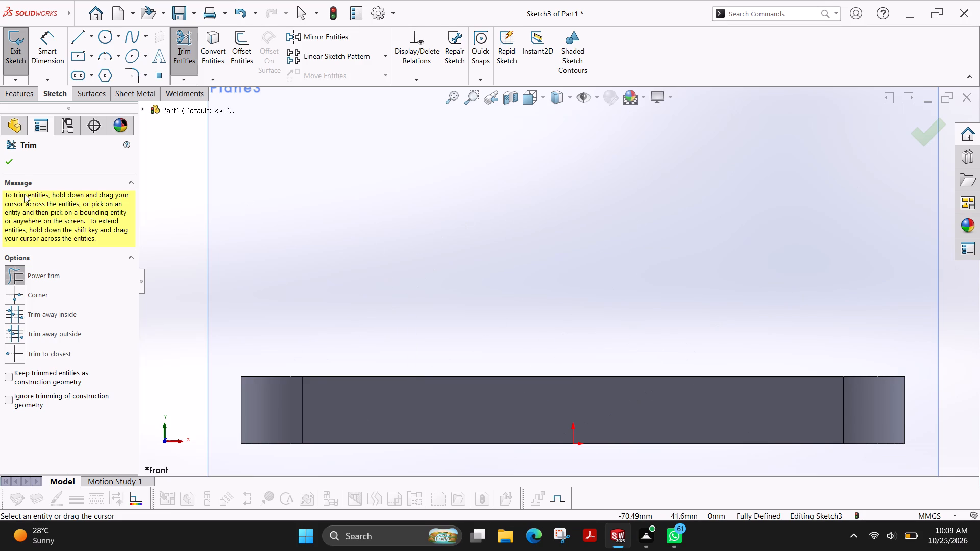
{"action": "left_click", "coordinate": [9, 158]}
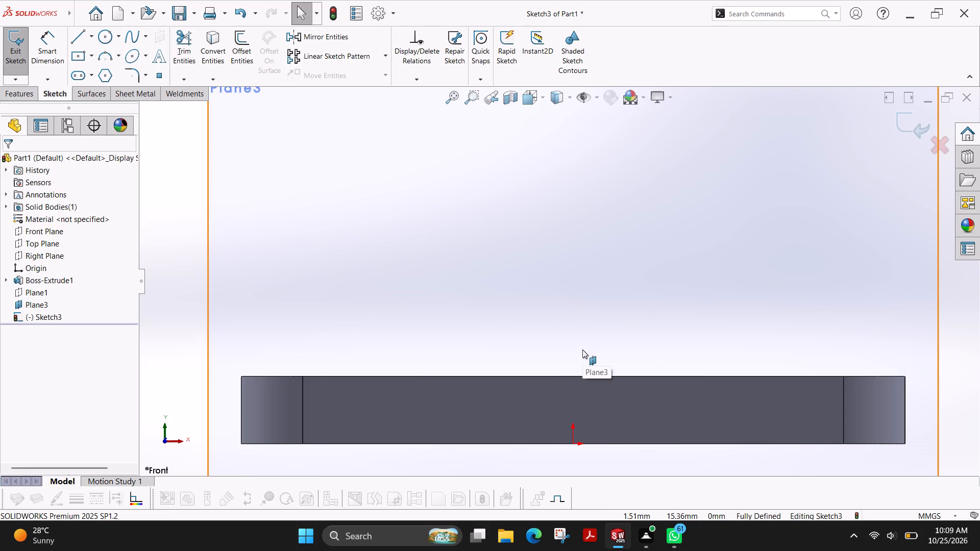
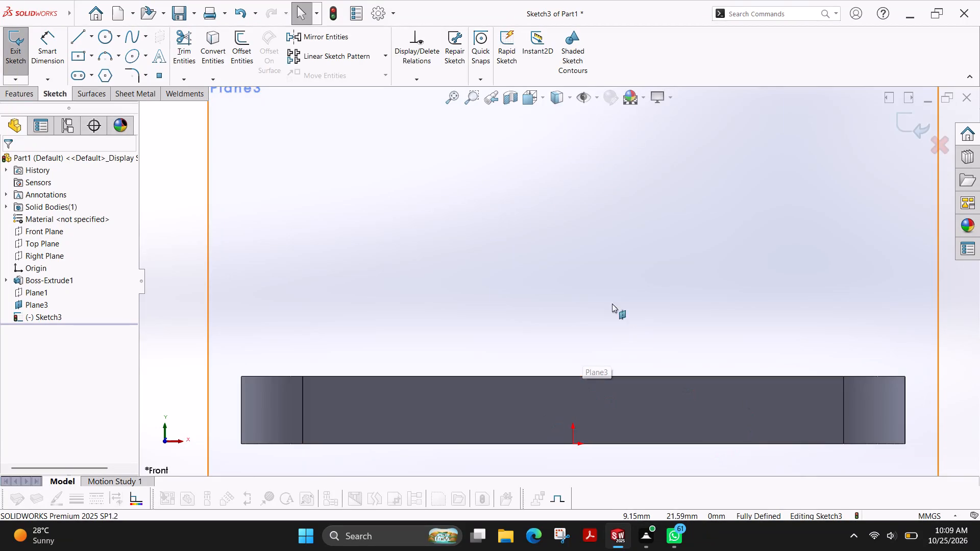
Exit the emptied sketch on Plane3.
{"action": "scroll", "coordinate": [553, 284], "scroll_direction": "down", "scroll_amount": 2}
{"action": "scroll", "coordinate": [553, 284], "scroll_direction": "up", "scroll_amount": 6}
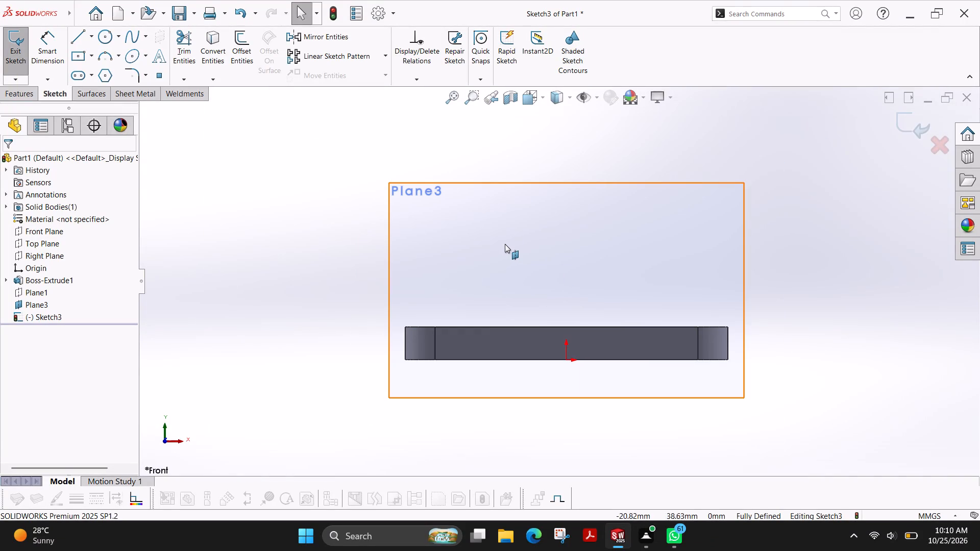
{"action": "middle_click_drag", "start_coordinate": [514, 239], "coordinate": [447, 236], "text": "ctrl+shift"}
{"action": "middle_click_drag", "start_coordinate": [505, 240], "coordinate": [468, 269], "text": "ctrl+shift"}
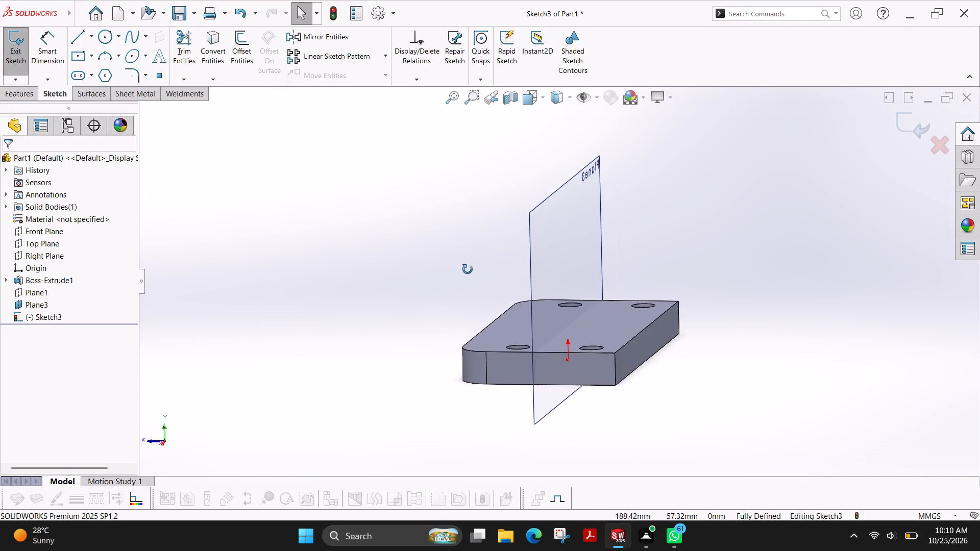
{"action": "middle_click_drag", "start_coordinate": [468, 269], "coordinate": [473, 277], "text": "ctrl+shift"}
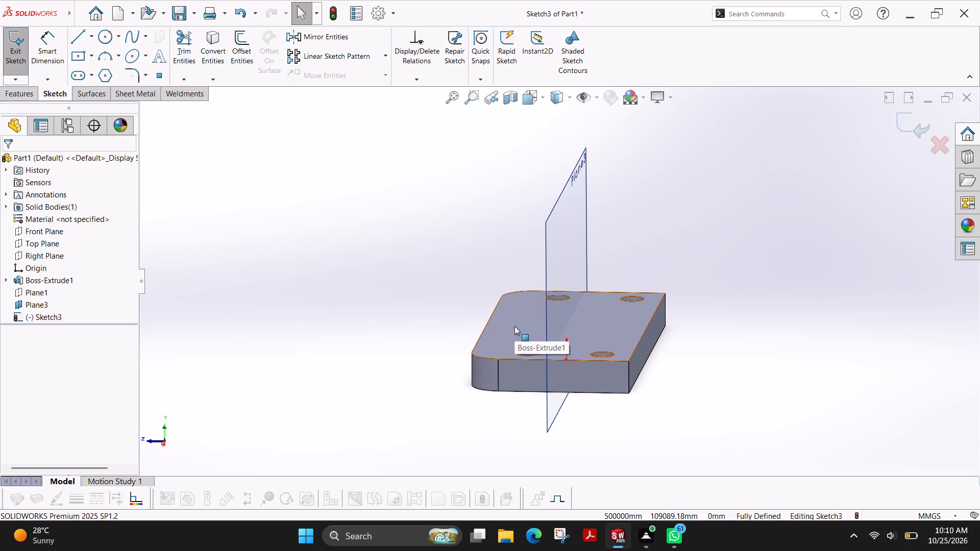
{"action": "left_click", "coordinate": [514, 326]}
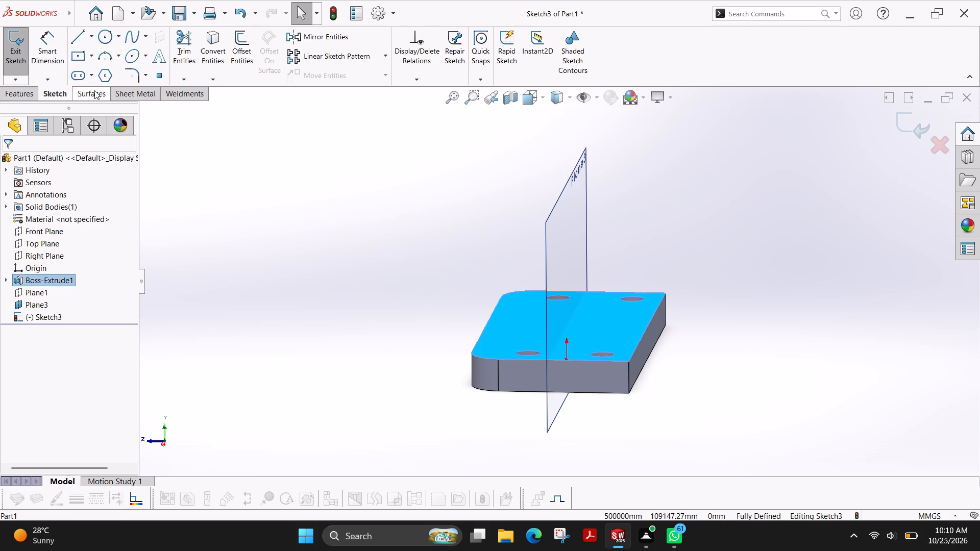
{"action": "left_click", "coordinate": [21, 54]}
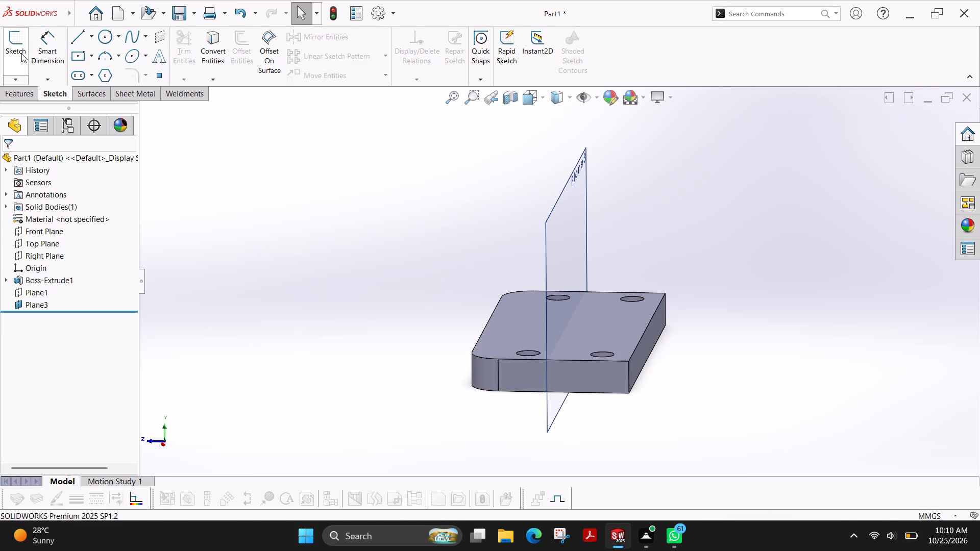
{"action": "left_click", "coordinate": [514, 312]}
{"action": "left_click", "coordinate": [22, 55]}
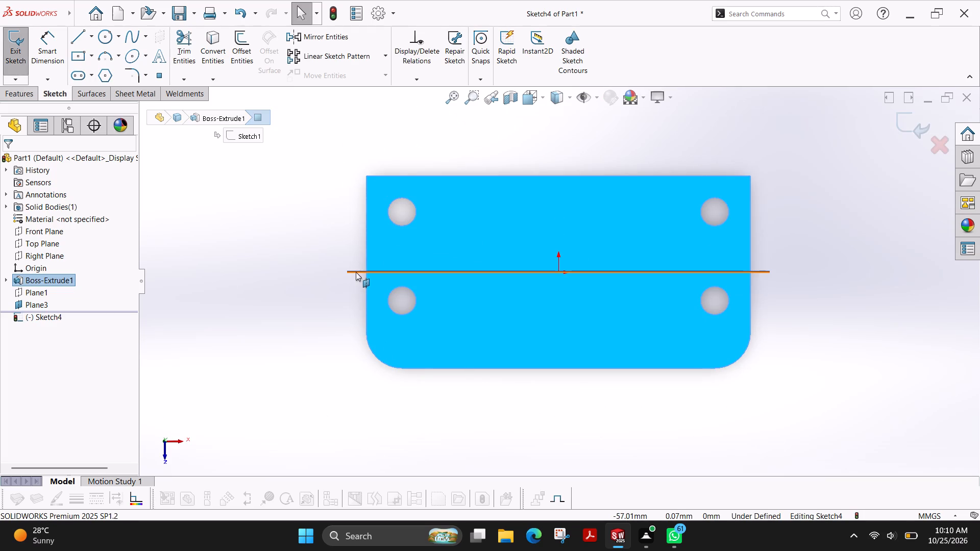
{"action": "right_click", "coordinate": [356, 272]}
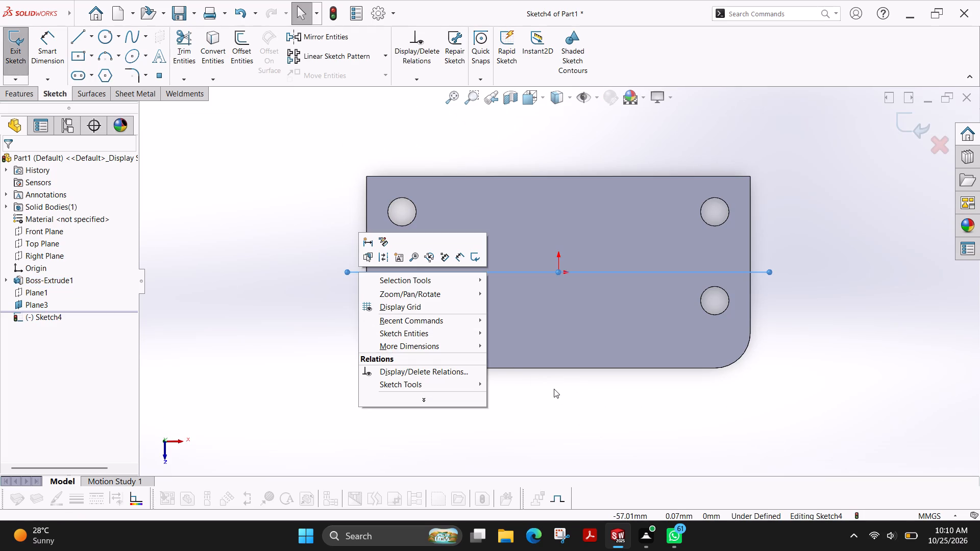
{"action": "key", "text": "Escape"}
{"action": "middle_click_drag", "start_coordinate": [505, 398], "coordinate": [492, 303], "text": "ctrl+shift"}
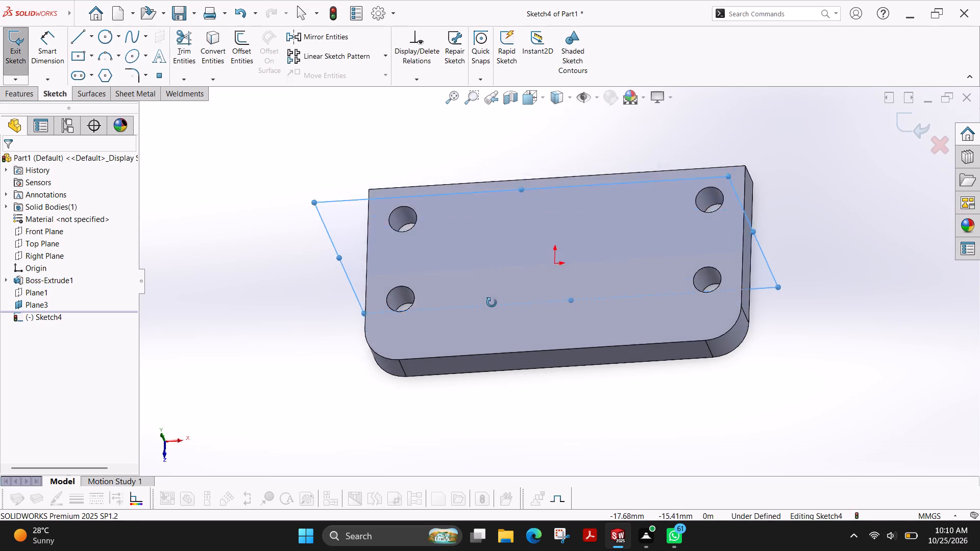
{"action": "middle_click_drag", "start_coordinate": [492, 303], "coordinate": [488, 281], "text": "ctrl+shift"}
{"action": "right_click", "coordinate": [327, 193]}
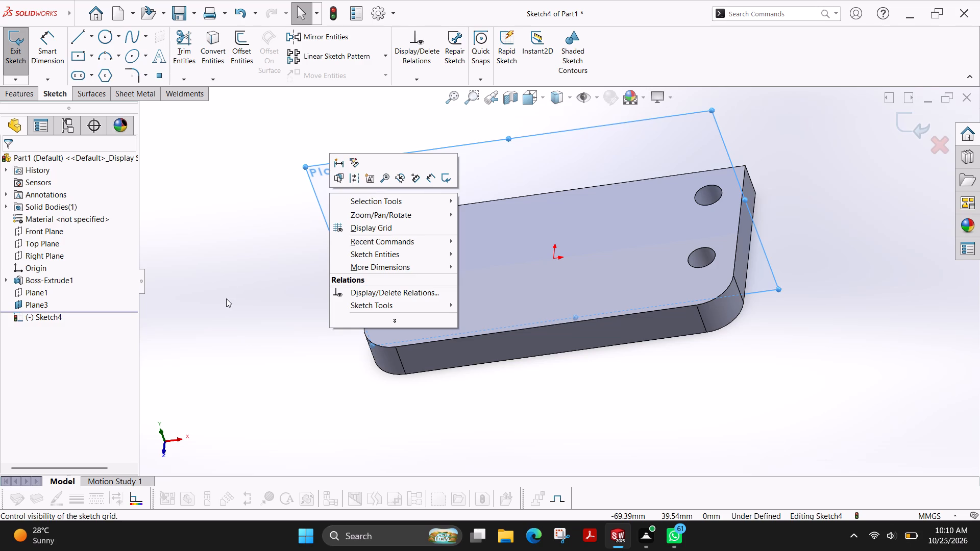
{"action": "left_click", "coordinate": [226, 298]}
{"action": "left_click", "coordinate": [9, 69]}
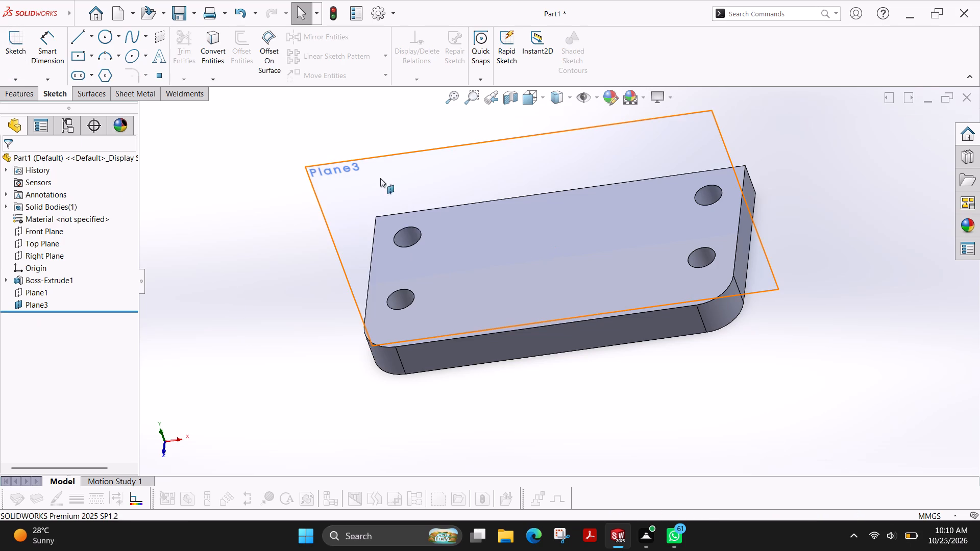
Hide the upright reference plane Plane3.
{"action": "right_click", "coordinate": [380, 178]}
{"action": "left_click", "coordinate": [421, 164]}
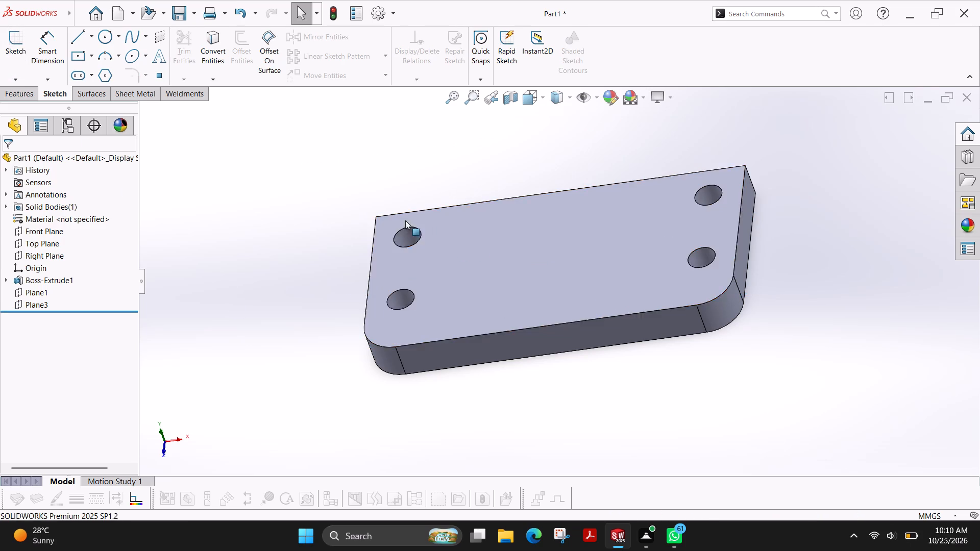
Sketch a closed rectangle of lines on the plate's top face, about 43 x 47 mm, with one side on the edge between the rounded corners.
{"action": "middle_click_drag", "start_coordinate": [404, 218], "coordinate": [398, 245], "text": "ctrl+shift"}
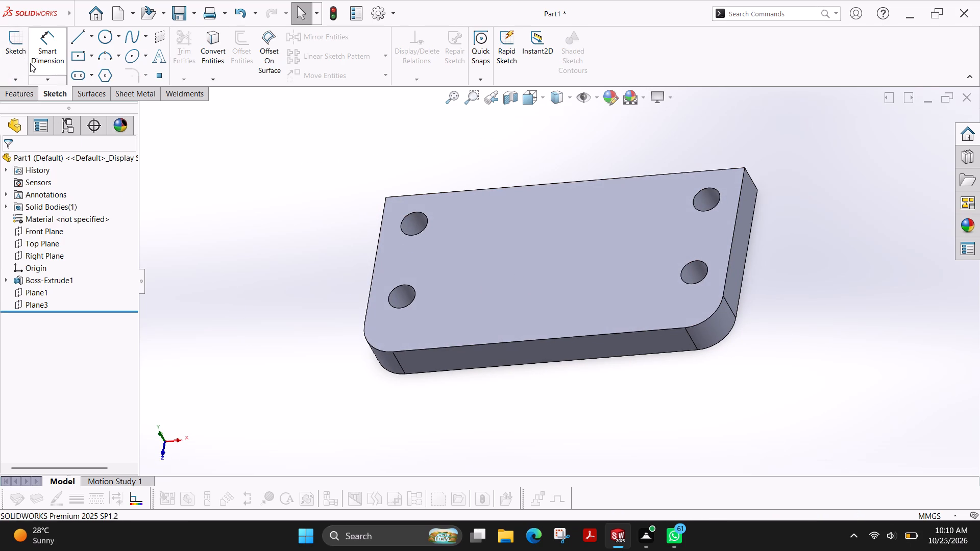
{"action": "left_click", "coordinate": [27, 56]}
{"action": "left_click", "coordinate": [549, 271]}
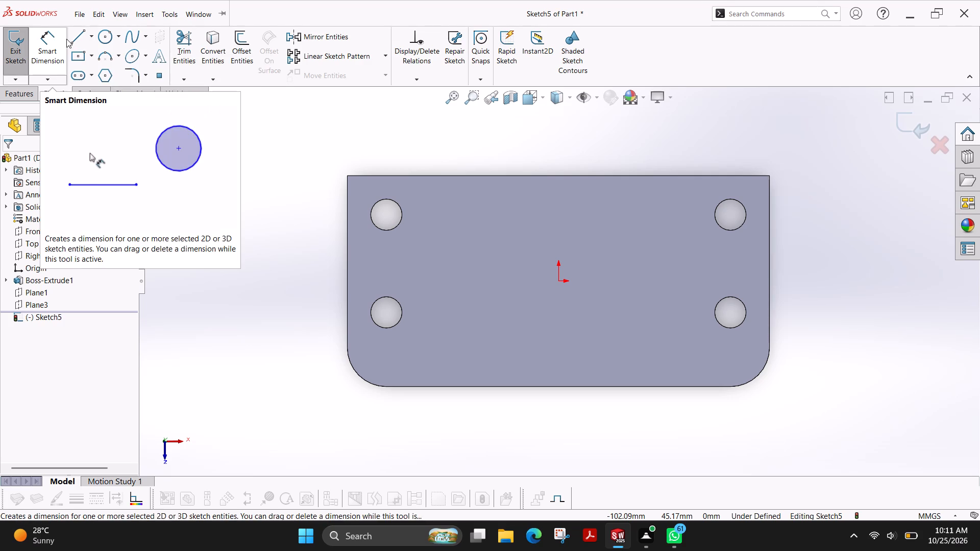
{"action": "left_click", "coordinate": [78, 33]}
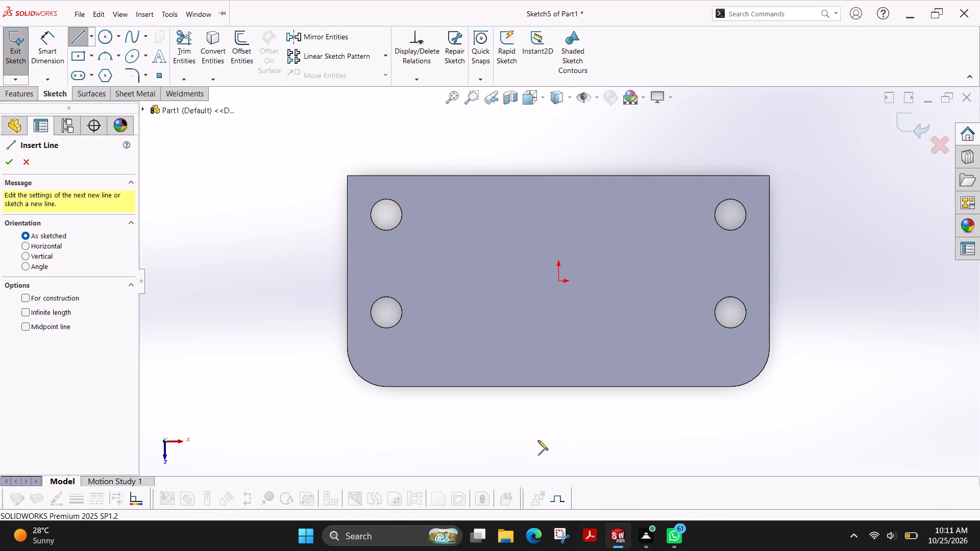
{"action": "left_click", "coordinate": [483, 386]}
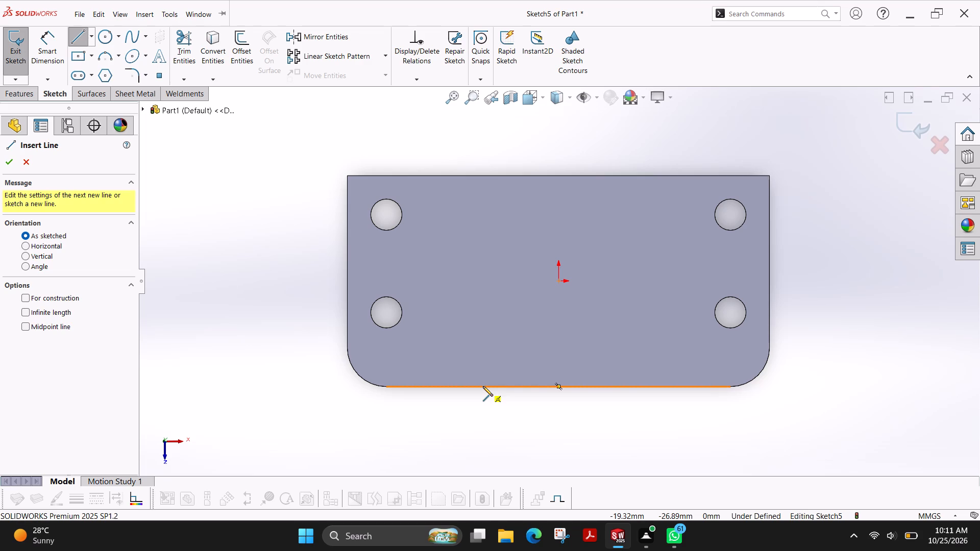
{"action": "left_click", "coordinate": [484, 202]}
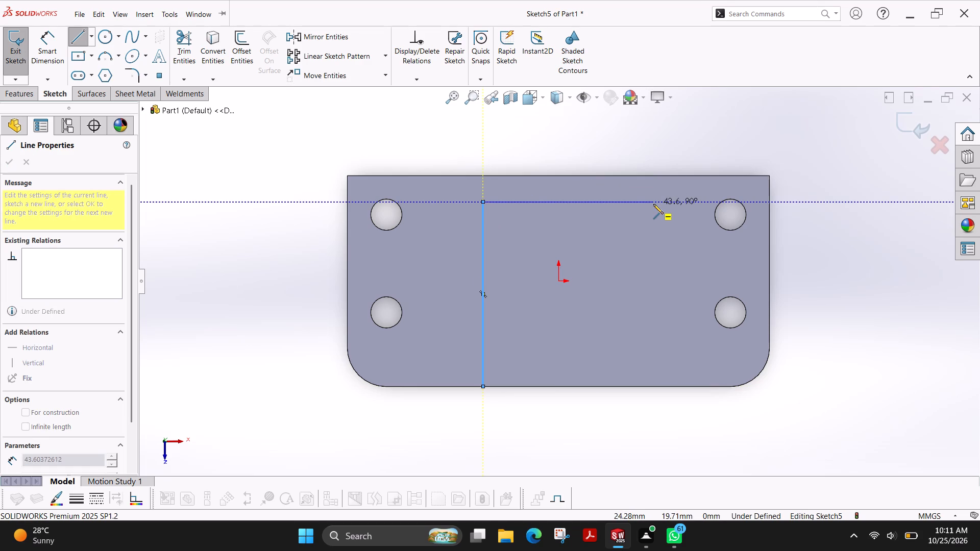
{"action": "left_click", "coordinate": [651, 203]}
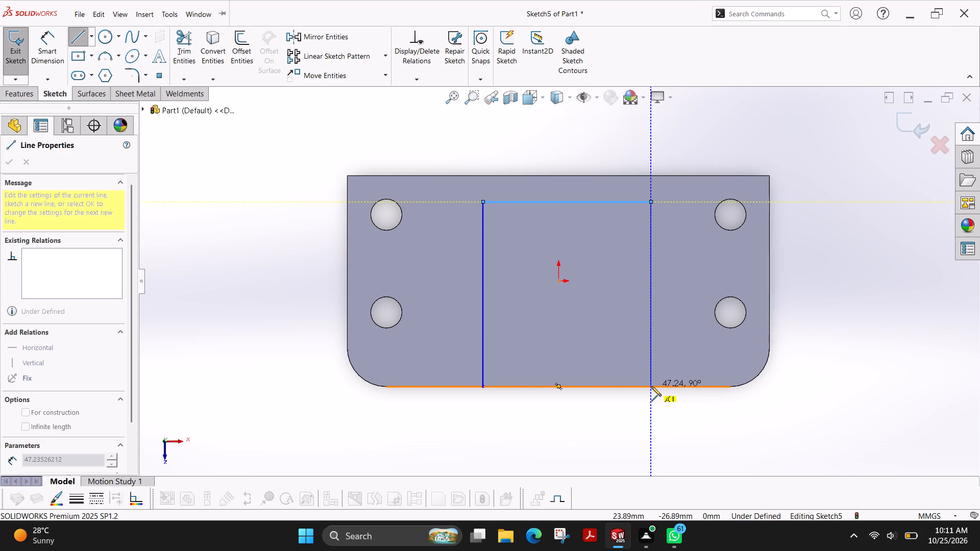
{"action": "left_click", "coordinate": [651, 386]}
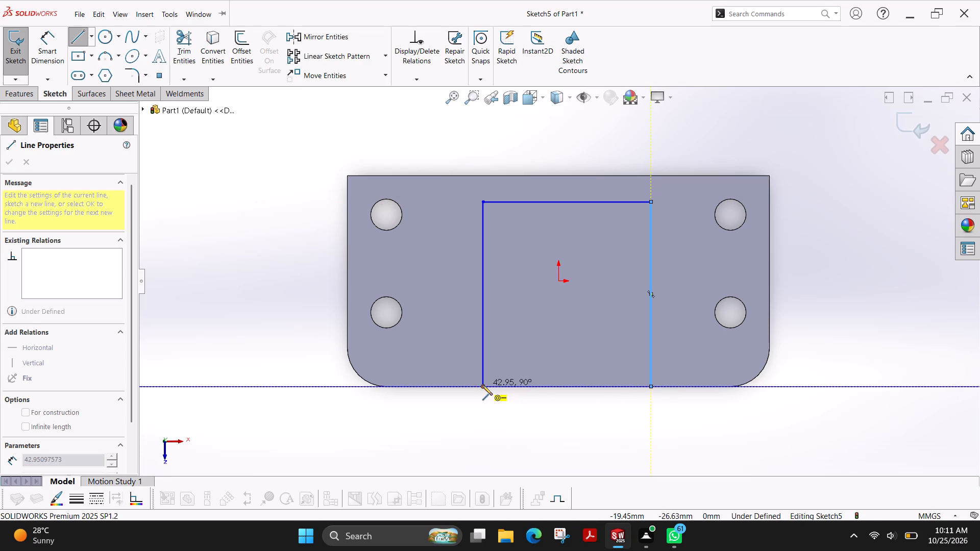
{"action": "left_click", "coordinate": [482, 385]}
{"action": "key", "text": "Escape"}
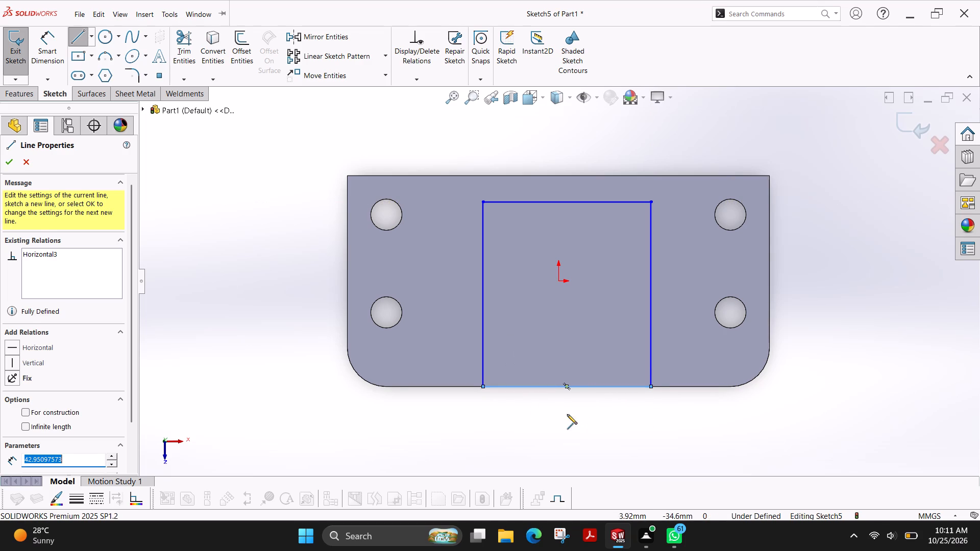
{"action": "key", "text": "Escape"}
Dimension the rectangle's width parallel to the plate's long edges as 52 mm.
{"action": "left_click", "coordinate": [54, 48]}
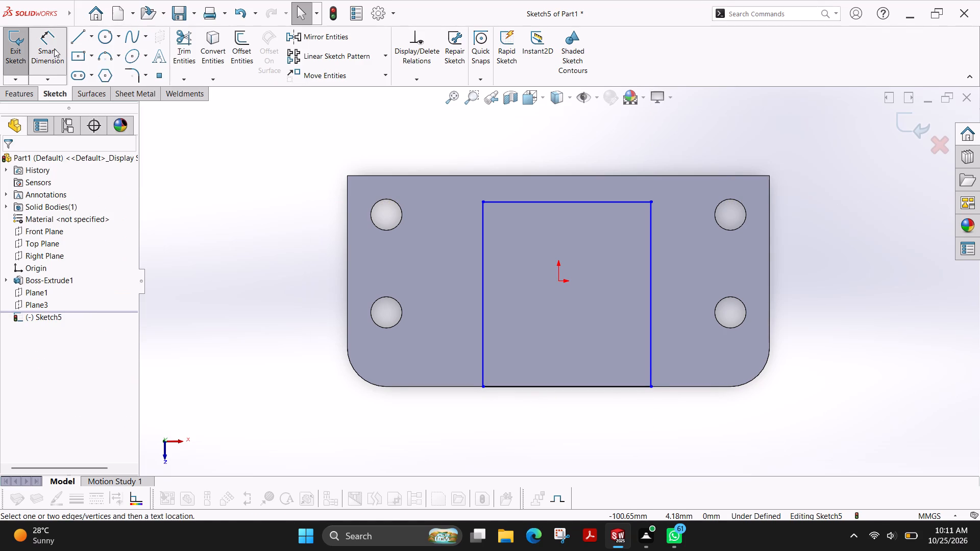
{"action": "left_click", "coordinate": [555, 201]}
{"action": "left_click", "coordinate": [565, 138]}
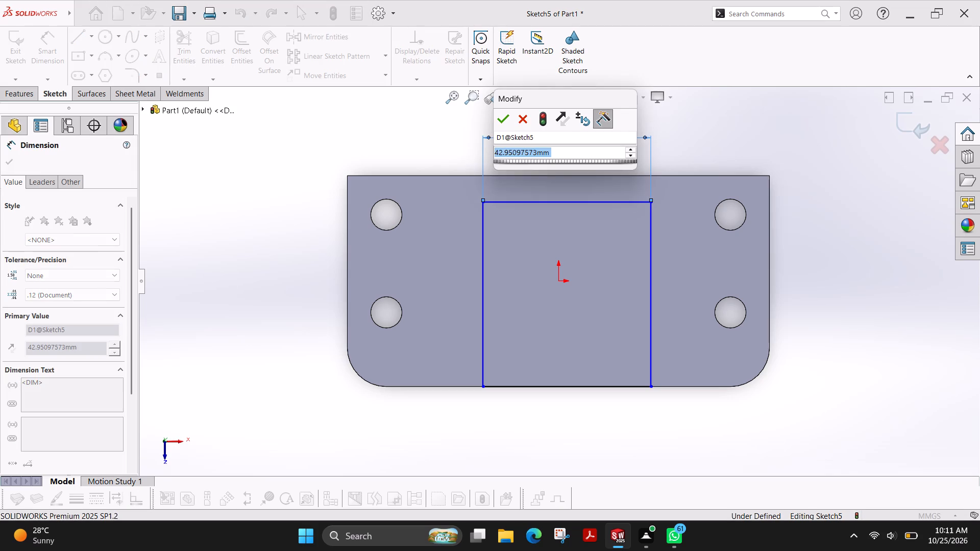
{"action": "type", "text": "52"}
{"action": "key", "text": "Return"}
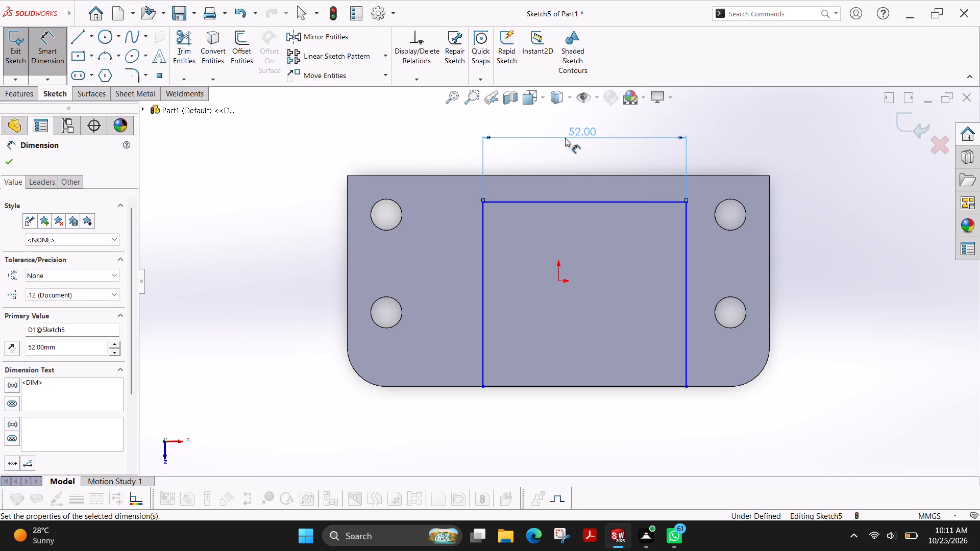
{"action": "left_click", "coordinate": [6, 164]}
Dimension the distance from the rectangle's left side to the origin as 26 mm.
{"action": "left_click", "coordinate": [45, 60]}
{"action": "left_click", "coordinate": [482, 318]}
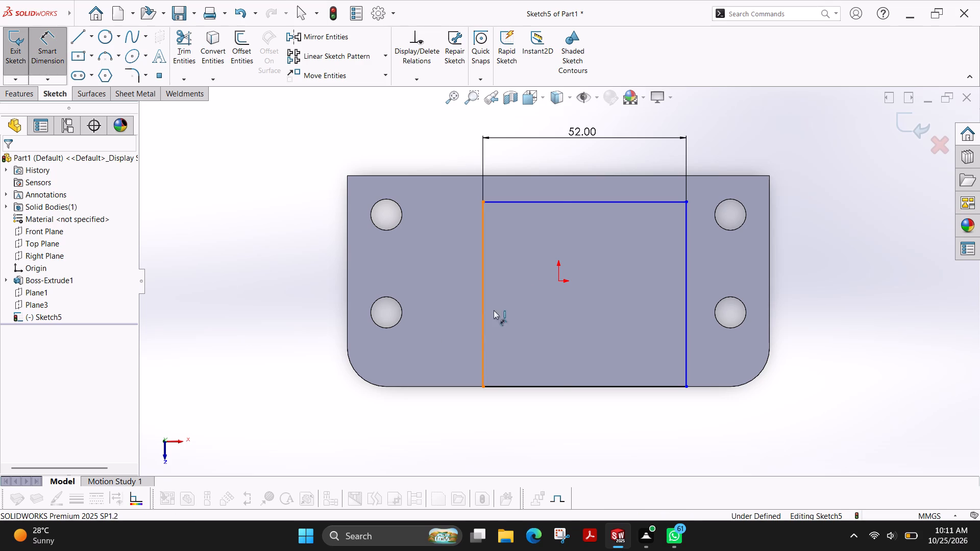
{"action": "left_click", "coordinate": [558, 280]}
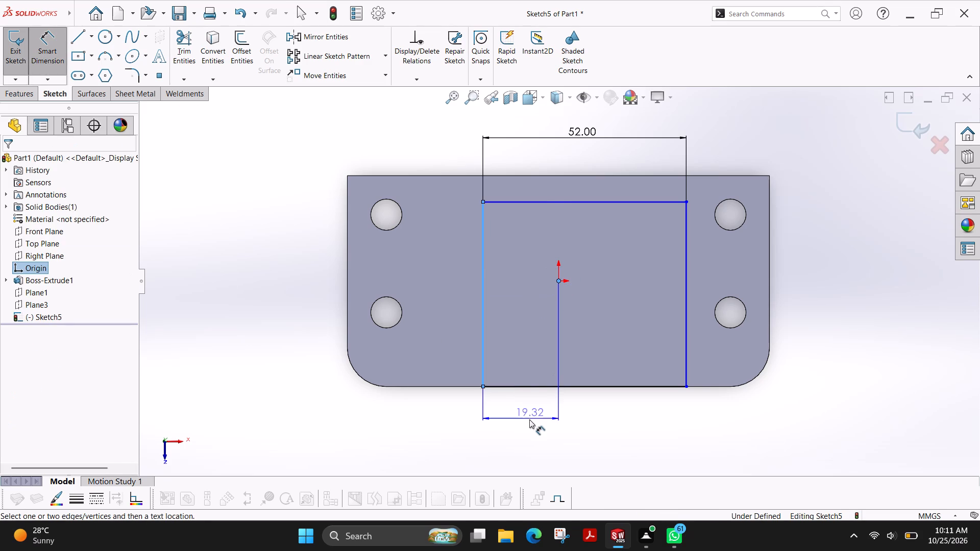
{"action": "left_click", "coordinate": [528, 419]}
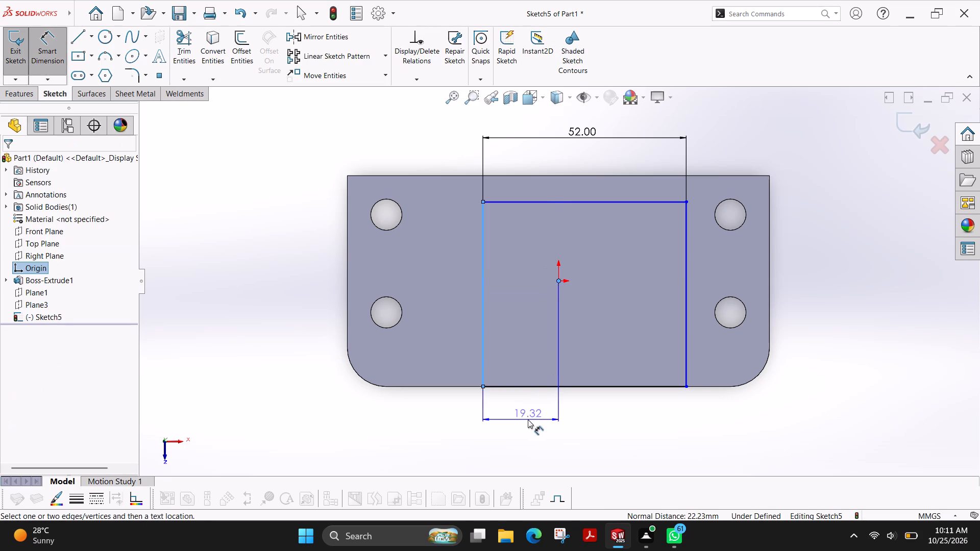
{"action": "type", "text": "26"}
{"action": "key", "text": "Return"}
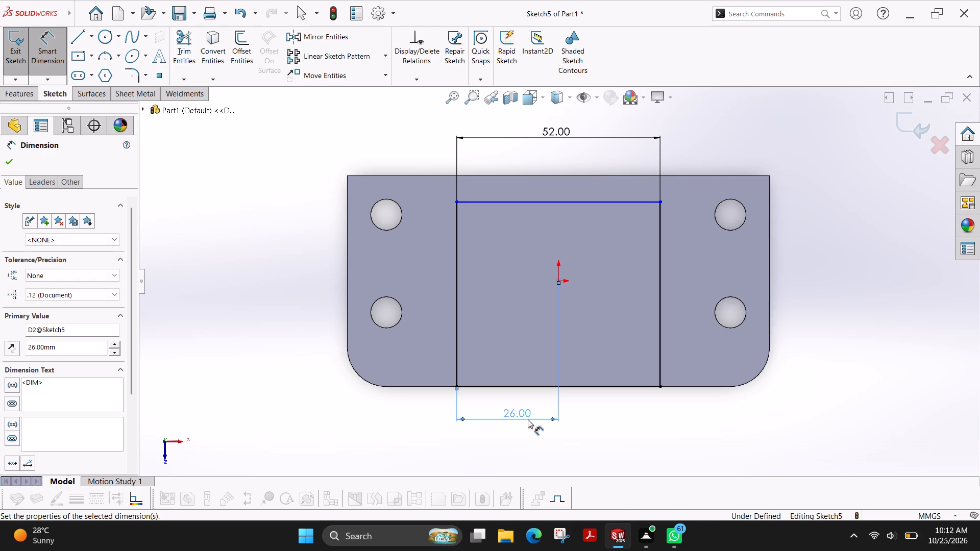
Dimension the gap between the plate's square-cornered long edge and the rectangle's nearest side as 6 mm.
{"action": "left_click", "coordinate": [614, 176]}
{"action": "left_click", "coordinate": [624, 204]}
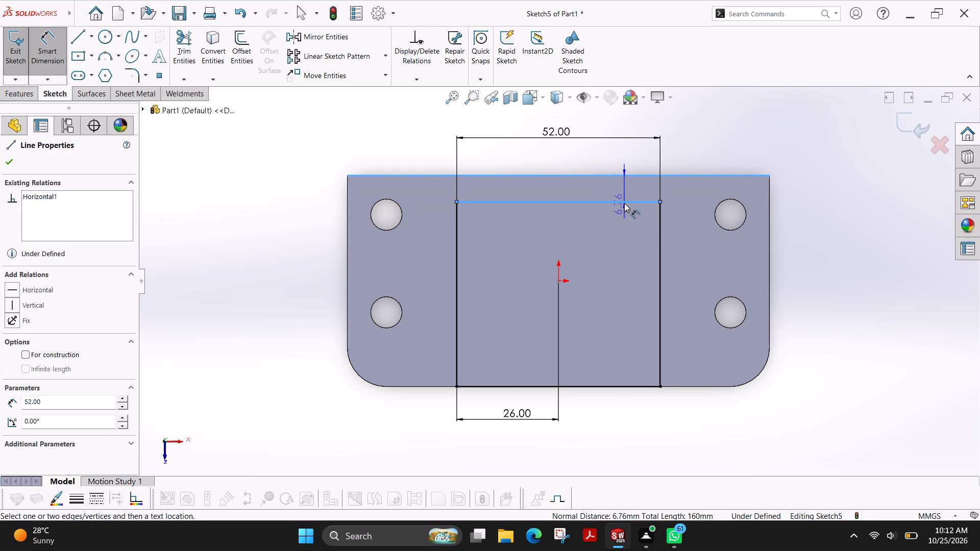
{"action": "left_click", "coordinate": [801, 142]}
{"action": "key", "text": "6"}
{"action": "key", "text": "Return"}
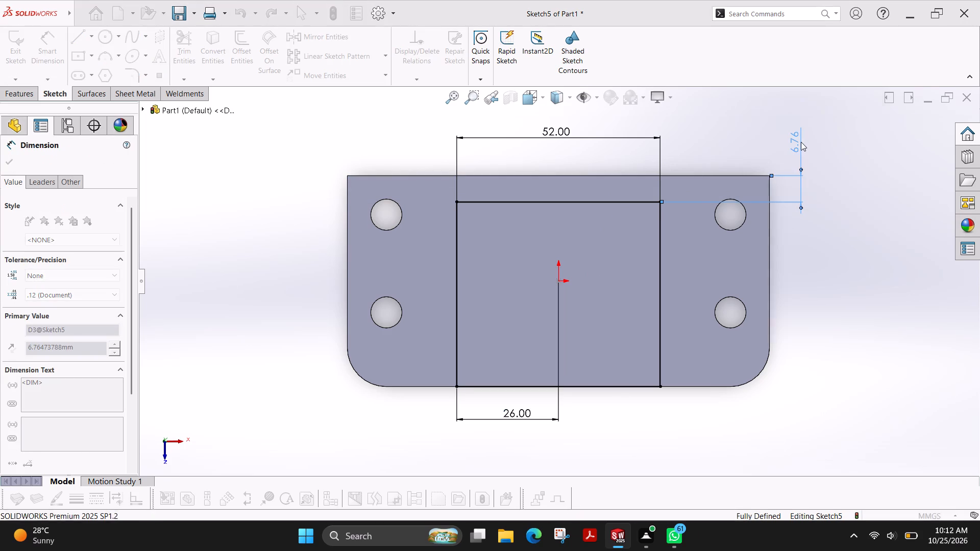
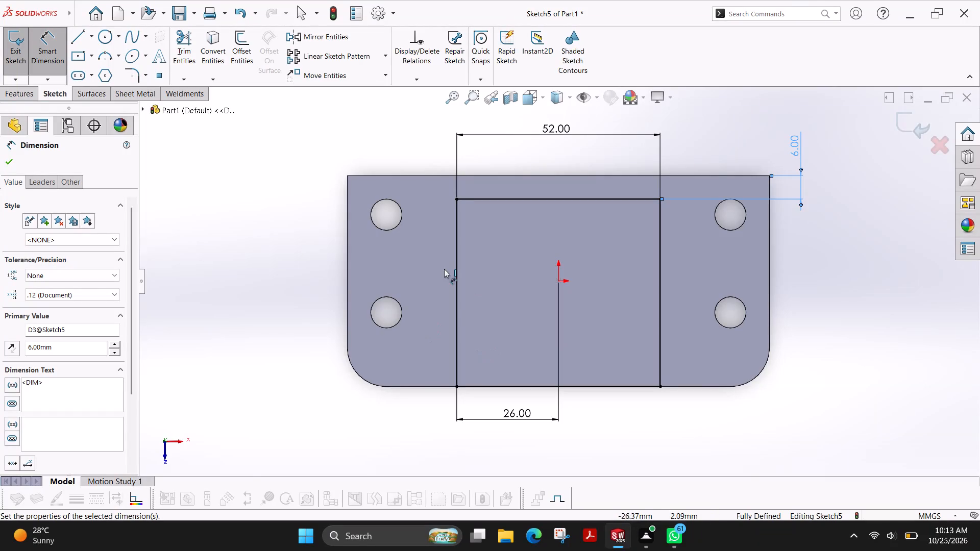
Extrude the 52 mm wide rectangle upward from the plate's top face into a tall blind block merged with the plate.
{"action": "left_click", "coordinate": [34, 87]}
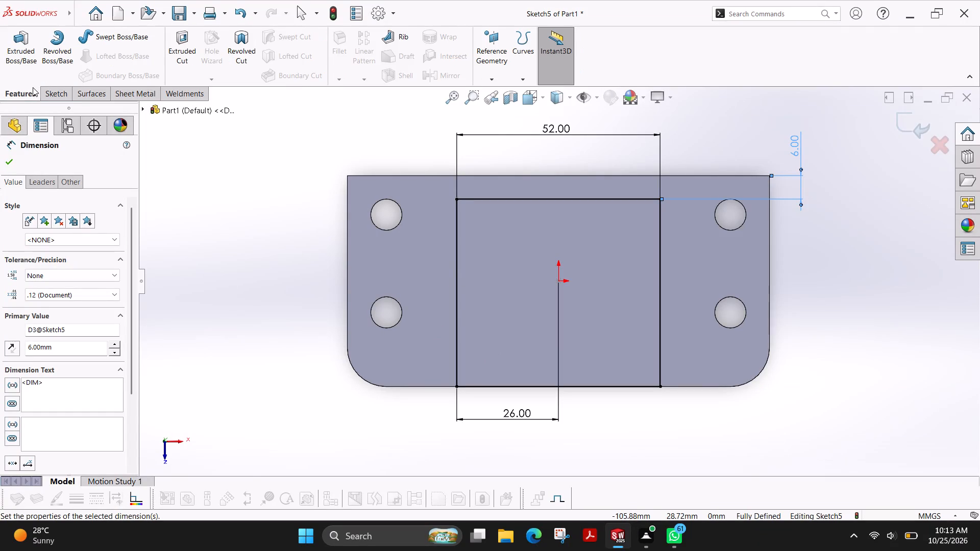
{"action": "left_click", "coordinate": [10, 46]}
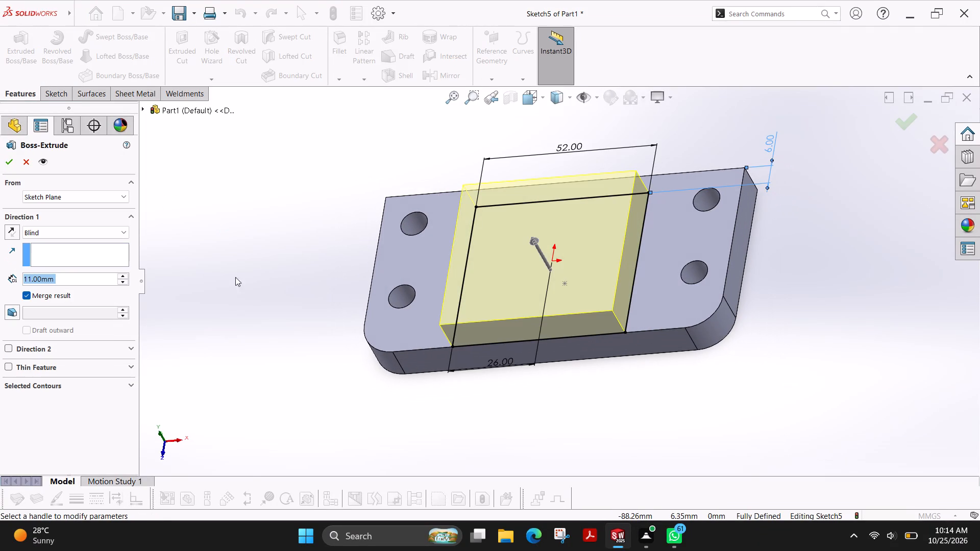
{"action": "double_click", "coordinate": [124, 277]}
{"action": "left_click", "coordinate": [124, 277]}
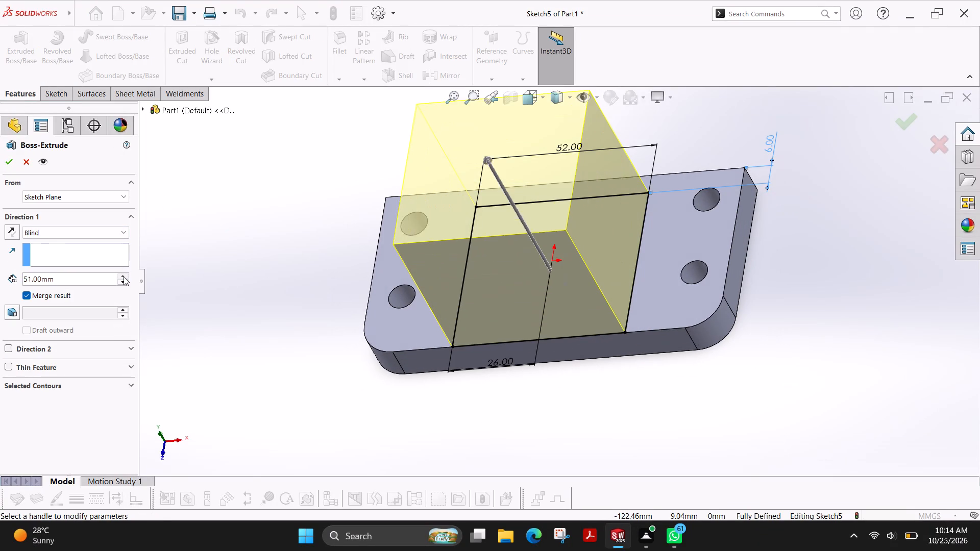
{"action": "left_click", "coordinate": [6, 159]}
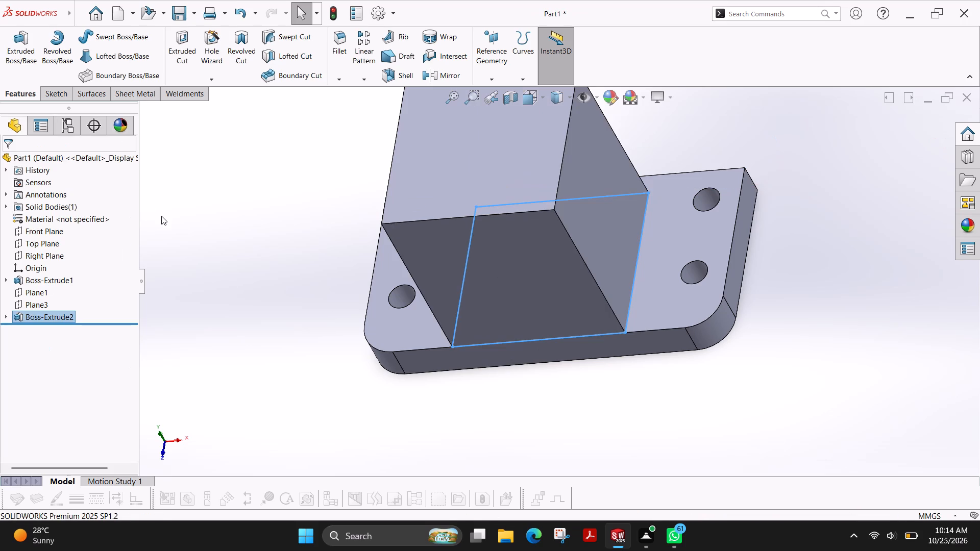
{"action": "key", "text": "Escape"}
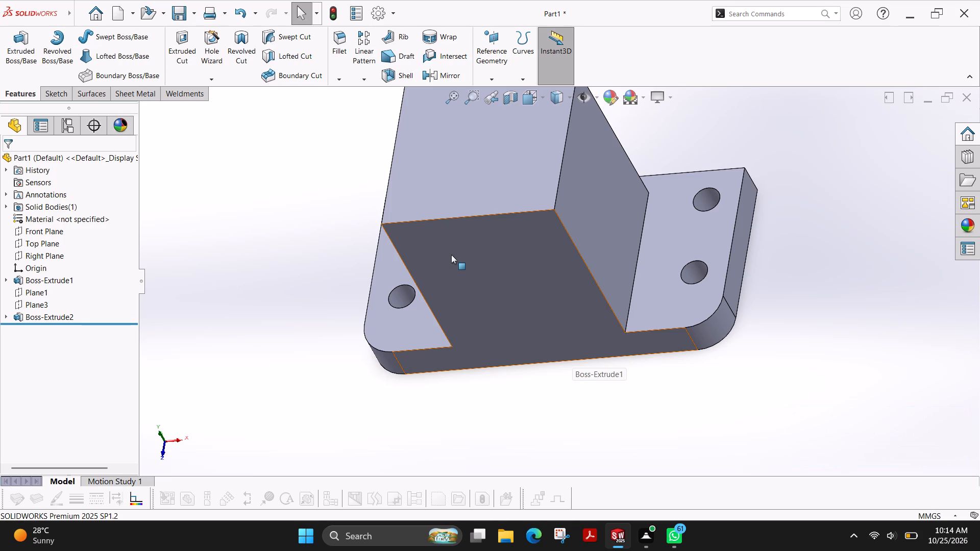
Start a new sketch on the block's +X side face, perpendicular to the plate's long edges.
{"action": "left_click", "coordinate": [591, 197]}
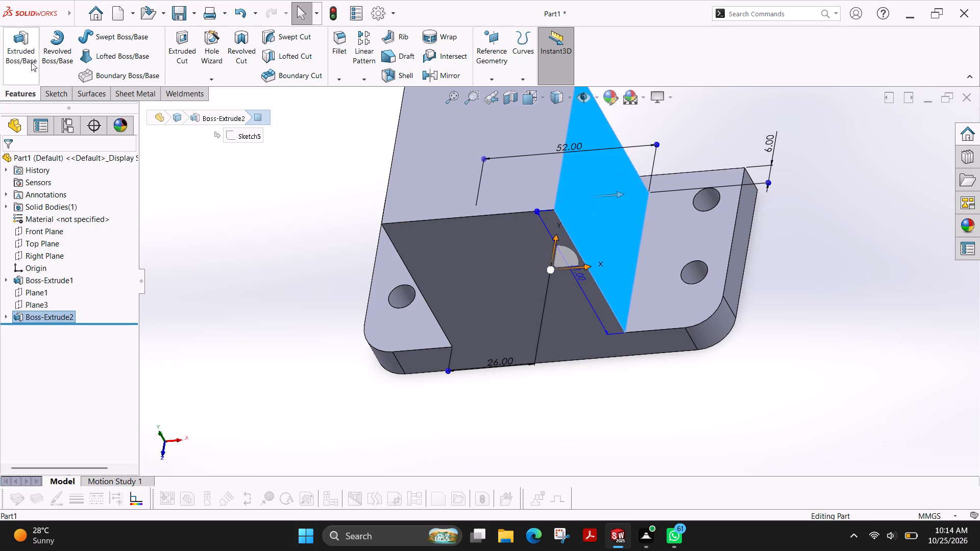
{"action": "left_click", "coordinate": [53, 91]}
{"action": "left_click", "coordinate": [10, 40]}
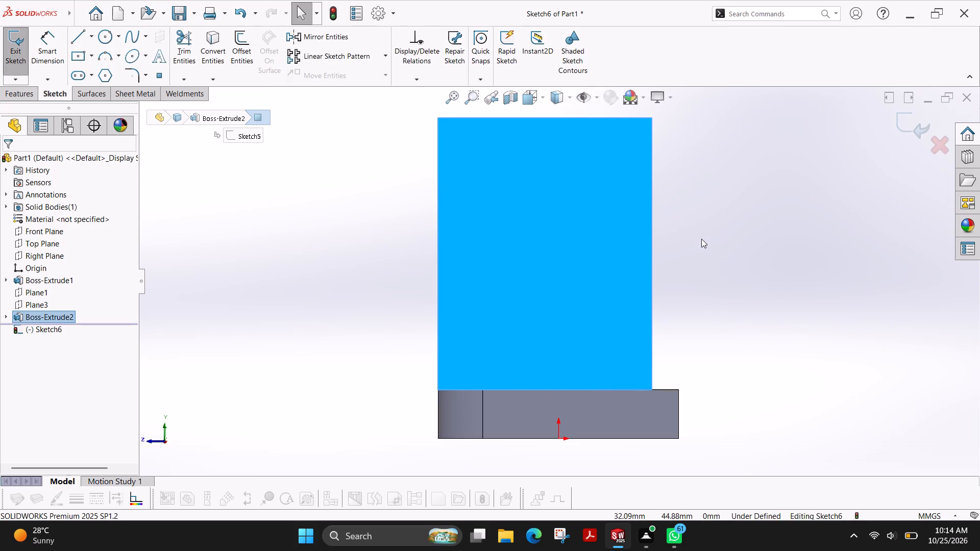
{"action": "key", "text": "Escape"}
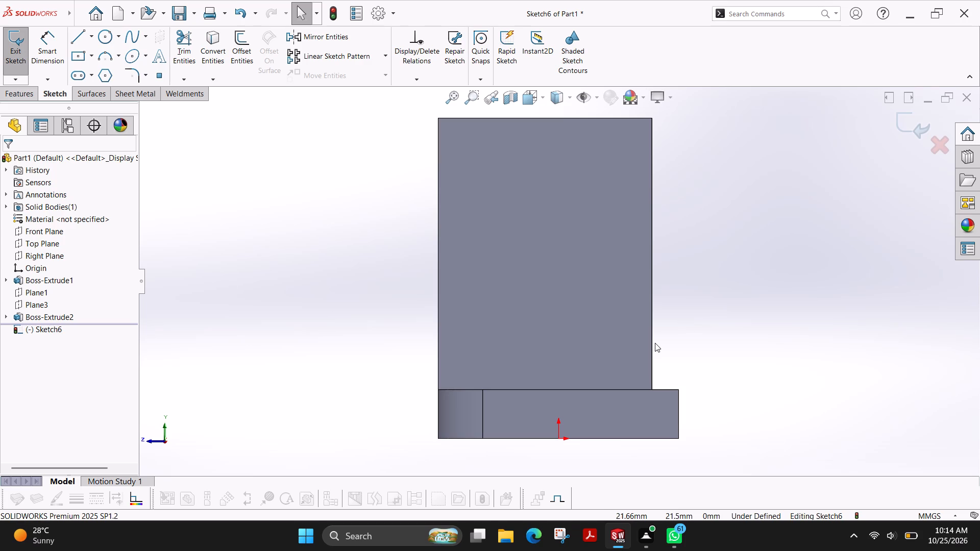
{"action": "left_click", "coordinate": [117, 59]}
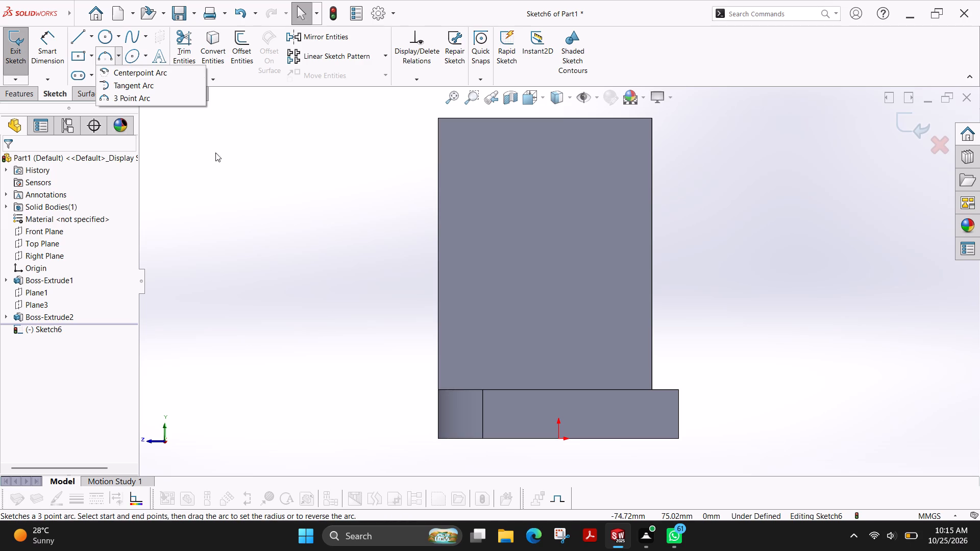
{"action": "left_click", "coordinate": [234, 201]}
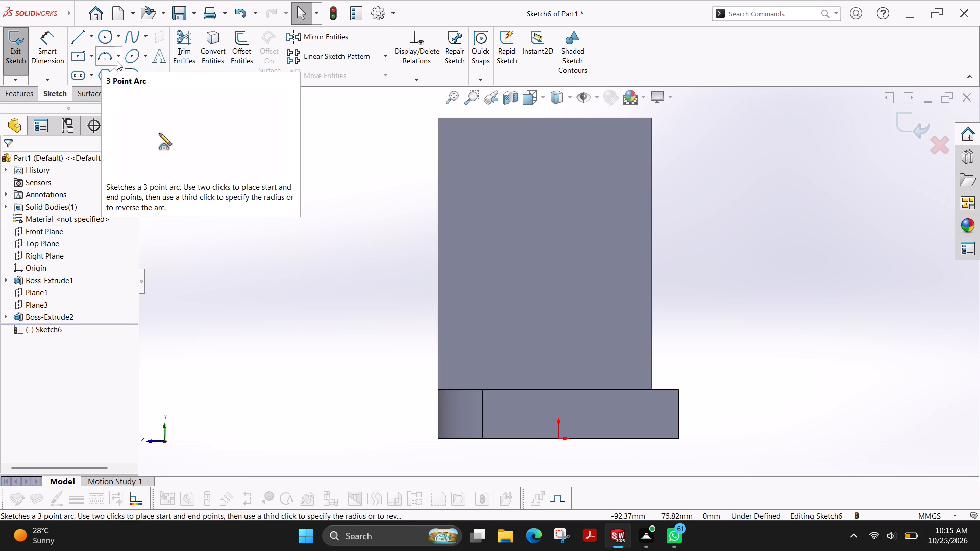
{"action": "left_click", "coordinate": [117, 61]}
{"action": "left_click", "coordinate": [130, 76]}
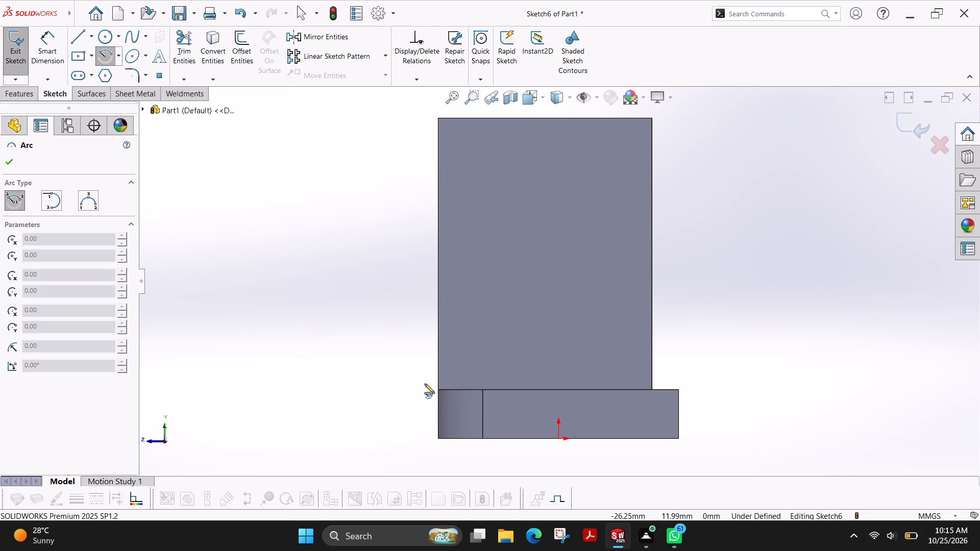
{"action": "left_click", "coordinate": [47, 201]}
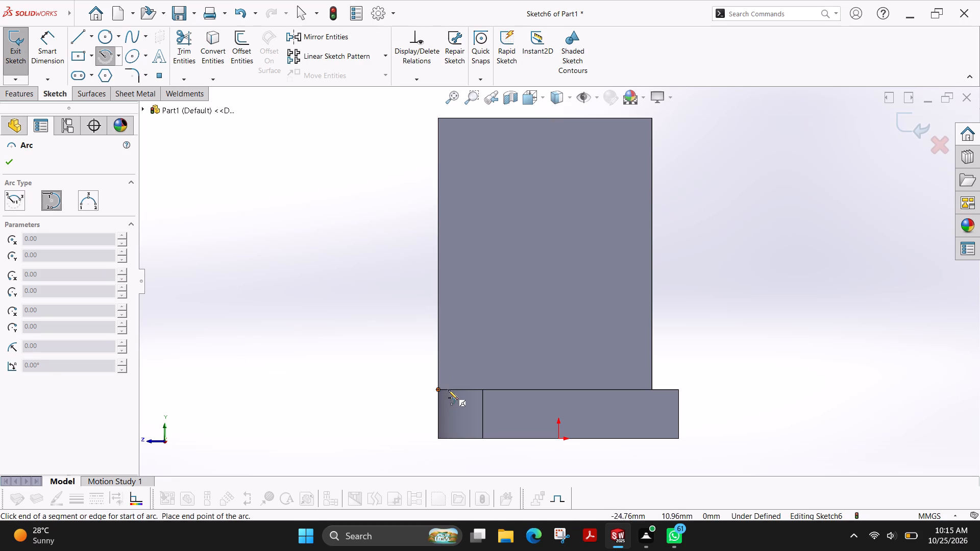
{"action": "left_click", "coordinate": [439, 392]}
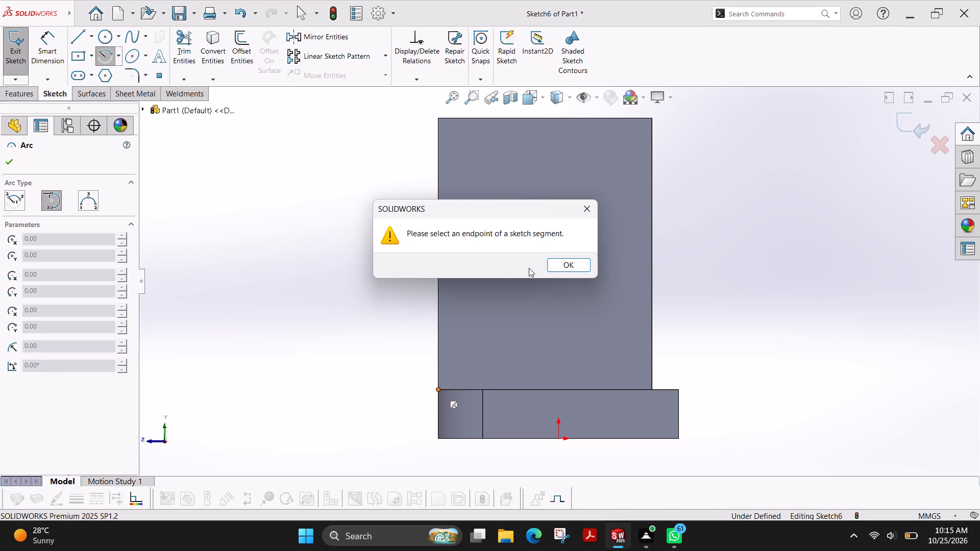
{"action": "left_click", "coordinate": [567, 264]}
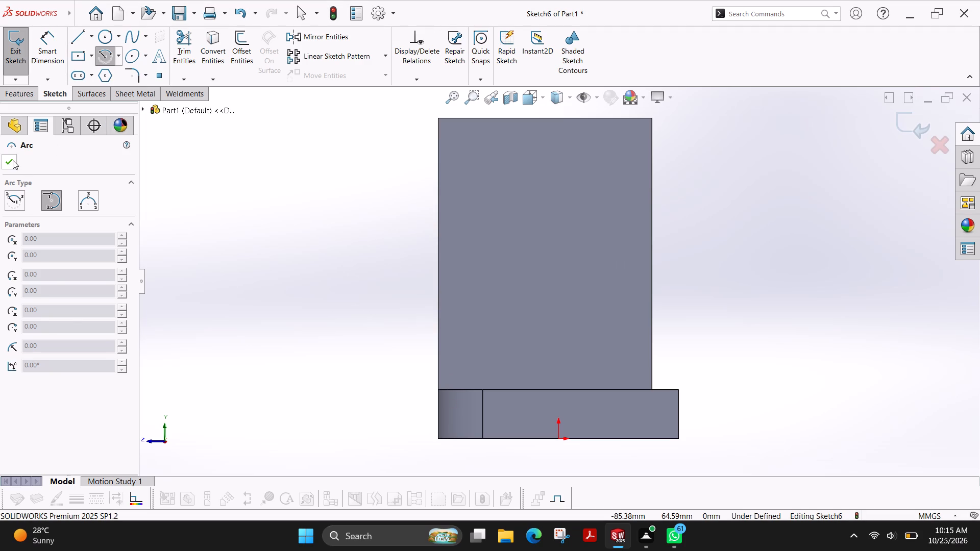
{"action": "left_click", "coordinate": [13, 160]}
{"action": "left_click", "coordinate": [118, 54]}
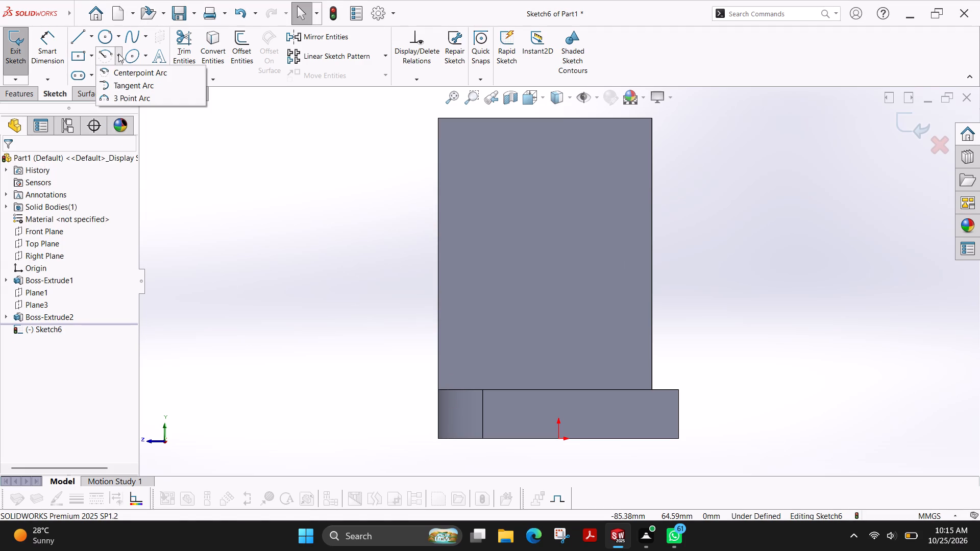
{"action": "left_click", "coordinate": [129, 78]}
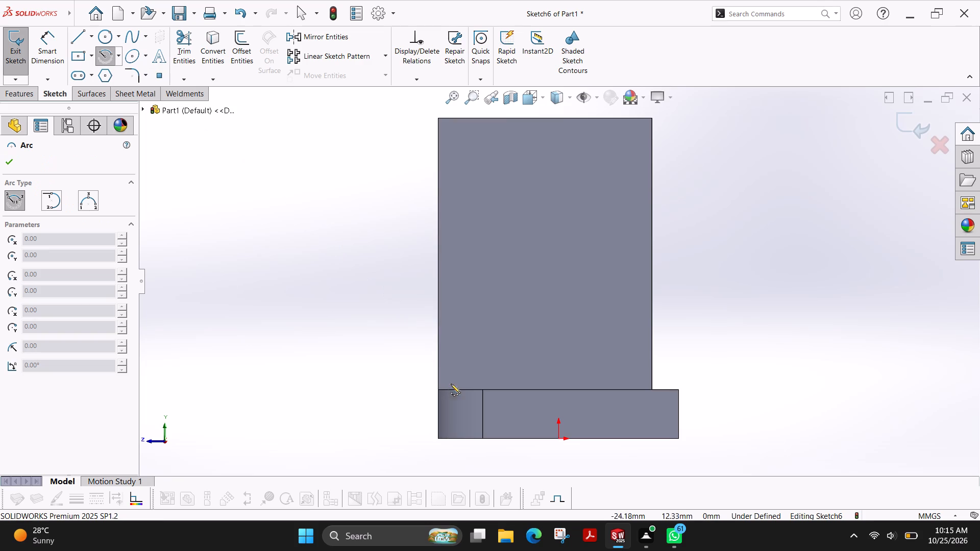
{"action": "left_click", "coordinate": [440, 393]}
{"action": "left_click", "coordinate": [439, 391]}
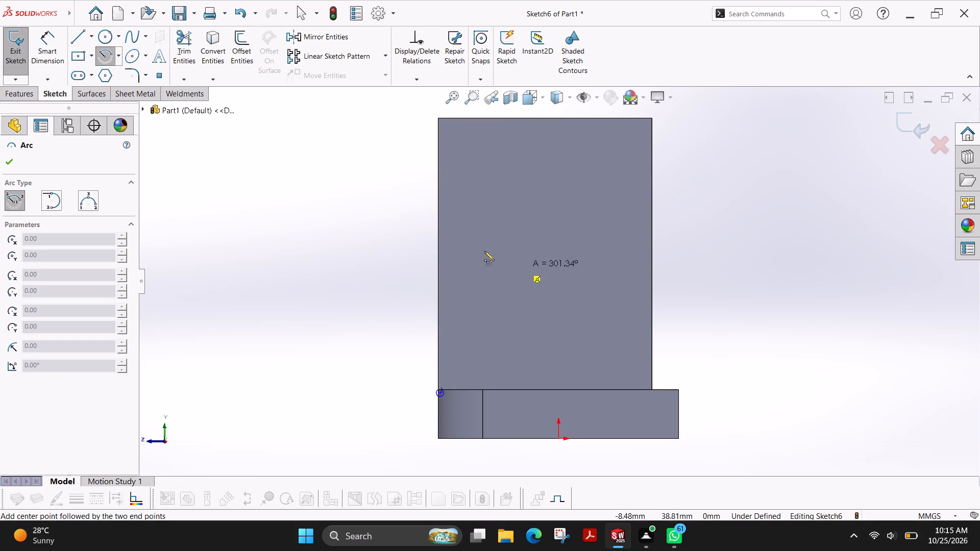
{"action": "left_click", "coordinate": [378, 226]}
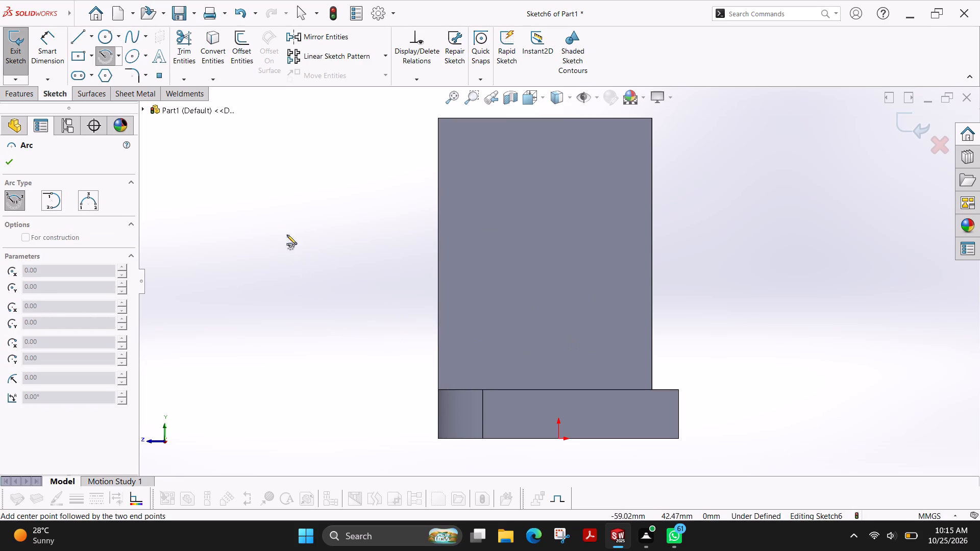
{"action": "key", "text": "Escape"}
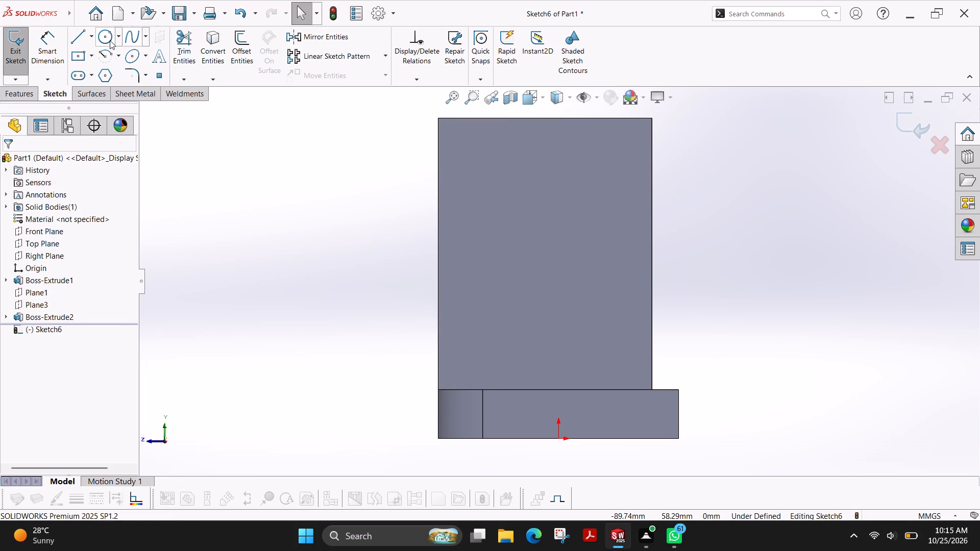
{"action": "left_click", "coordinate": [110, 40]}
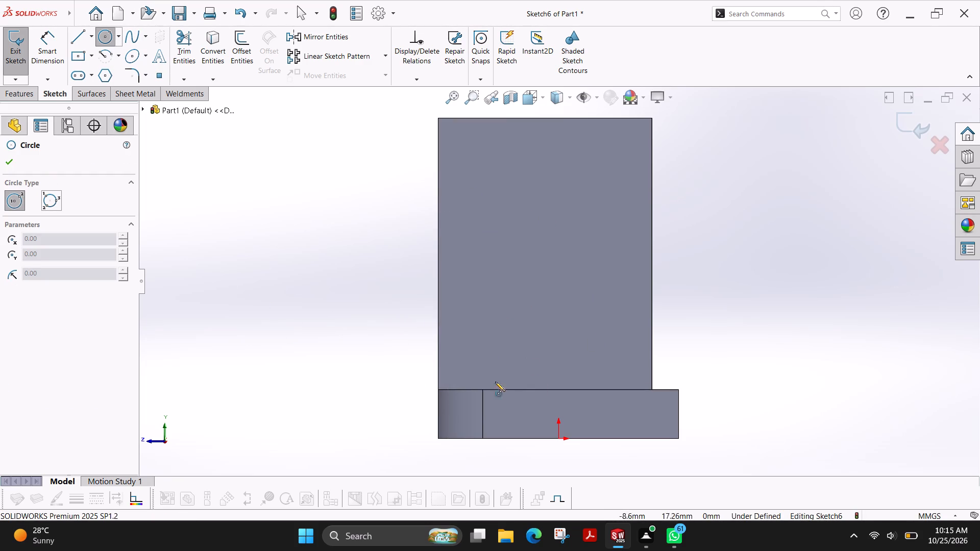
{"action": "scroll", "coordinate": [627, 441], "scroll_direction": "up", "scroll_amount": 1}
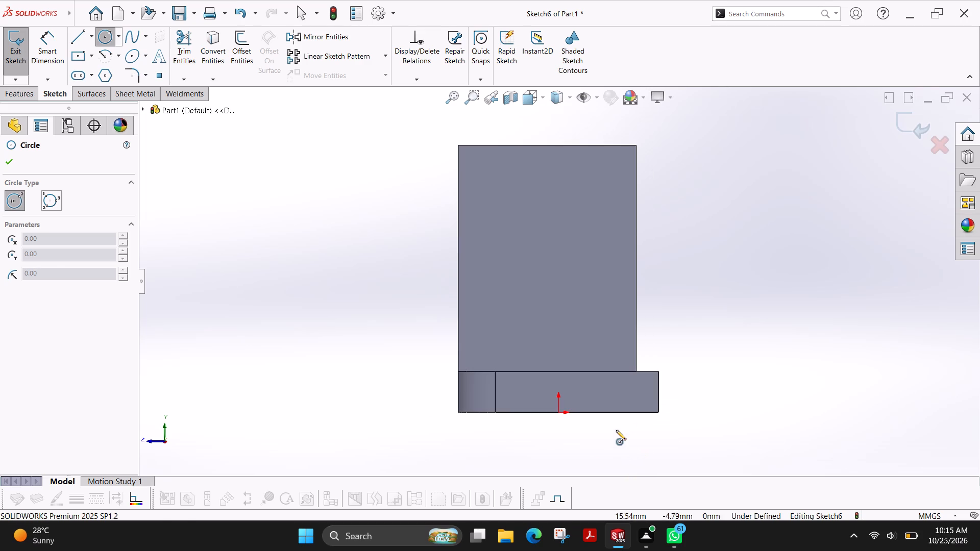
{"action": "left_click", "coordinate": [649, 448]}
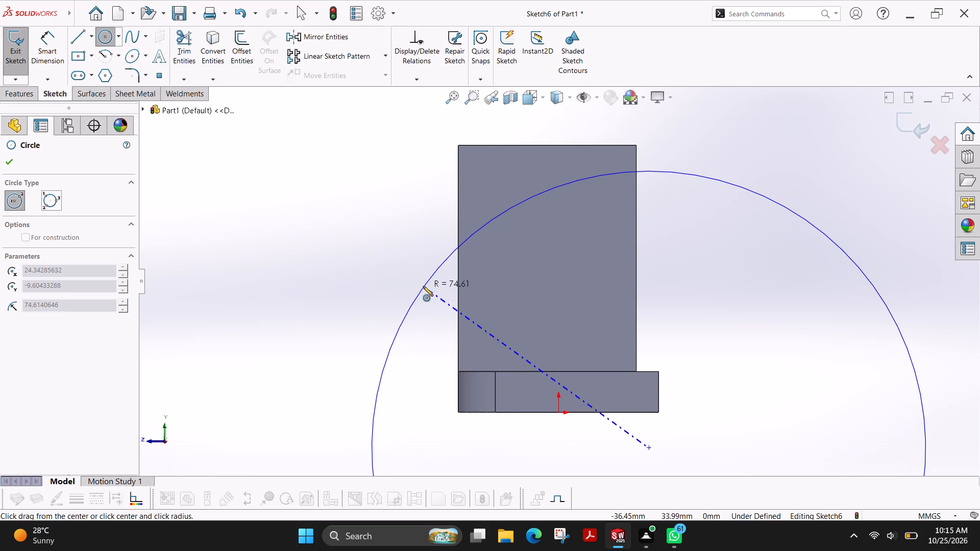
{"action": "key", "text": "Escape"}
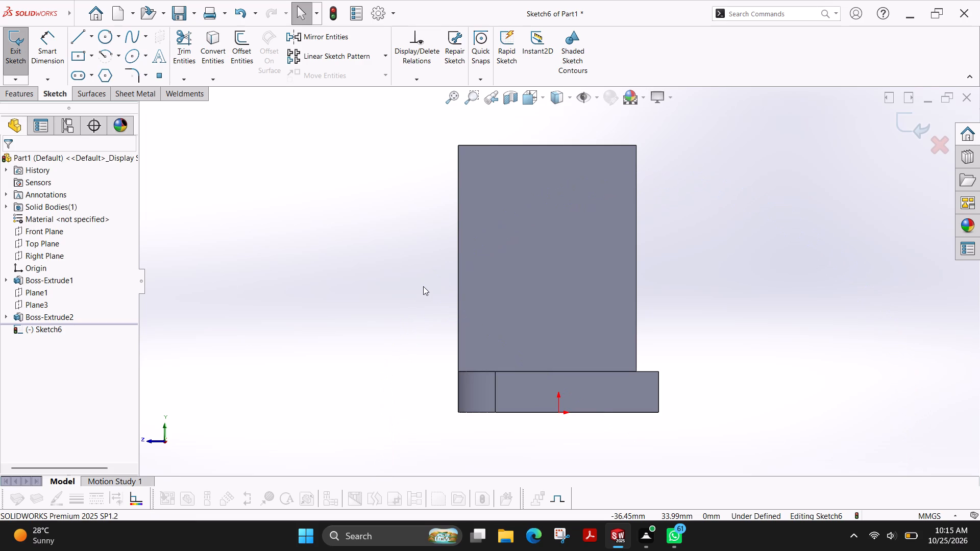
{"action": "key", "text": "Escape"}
Sketch a stepped line chain from the block's bottom corner at the 6 mm ledge: about 13 mm up, 6 mm inward, 9 mm up.
{"action": "left_click", "coordinate": [74, 37]}
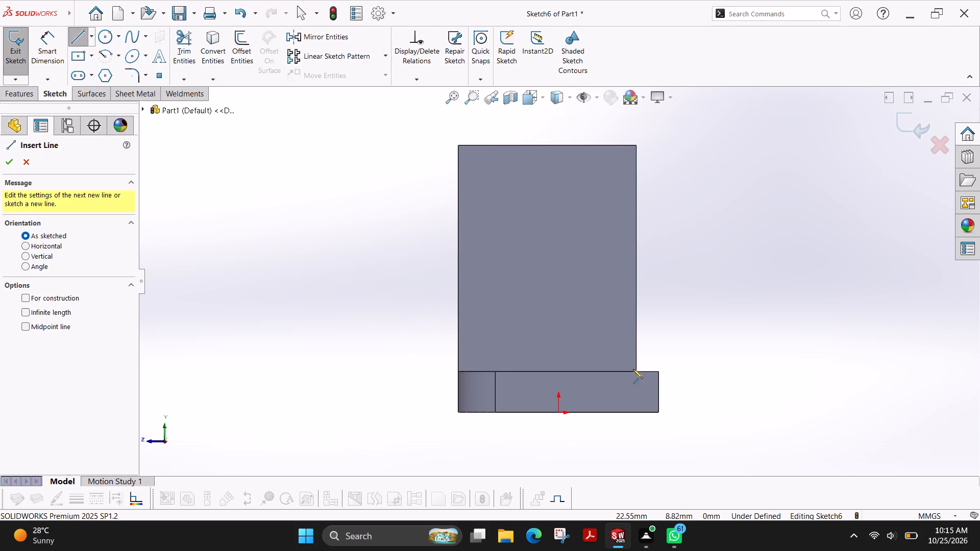
{"action": "scroll", "coordinate": [636, 357], "scroll_direction": "down", "scroll_amount": 5}
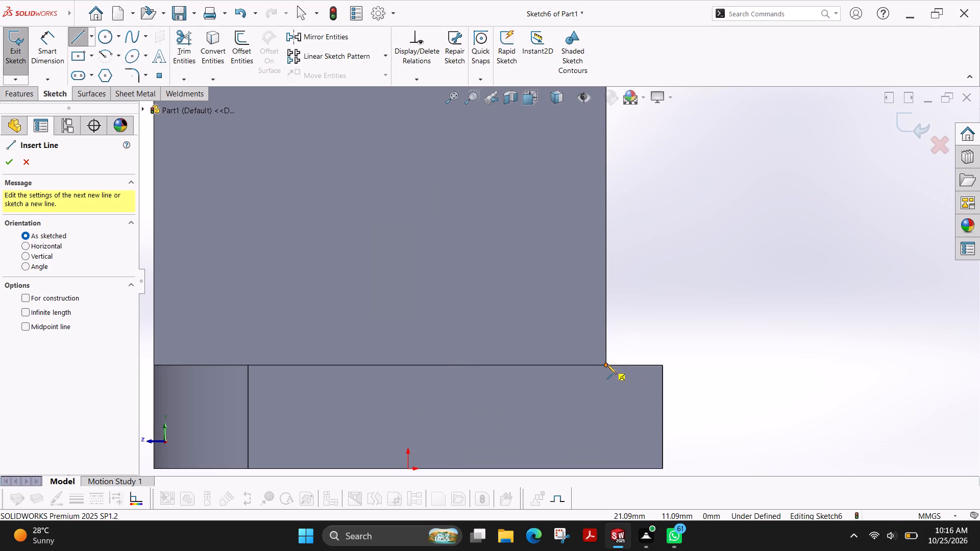
{"action": "left_click", "coordinate": [607, 364]}
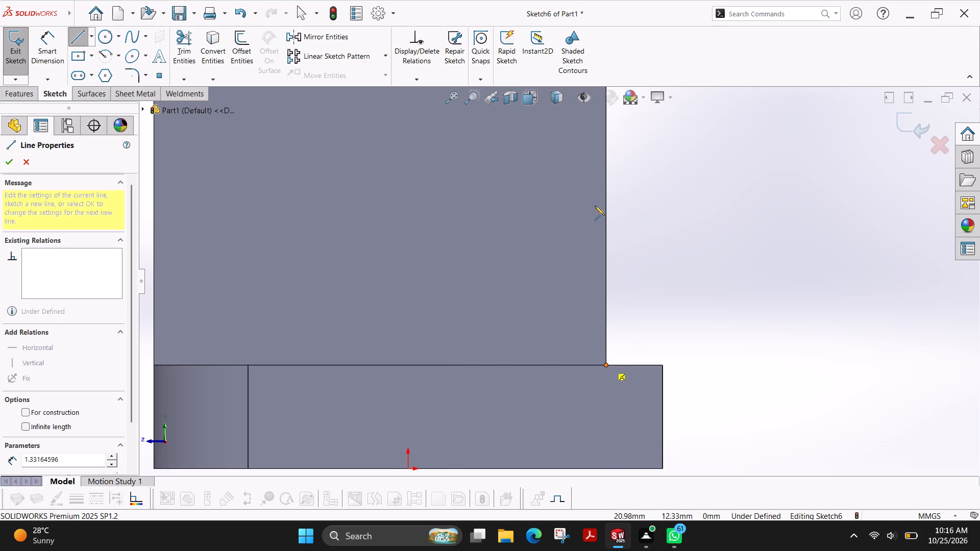
{"action": "left_click", "coordinate": [606, 245]}
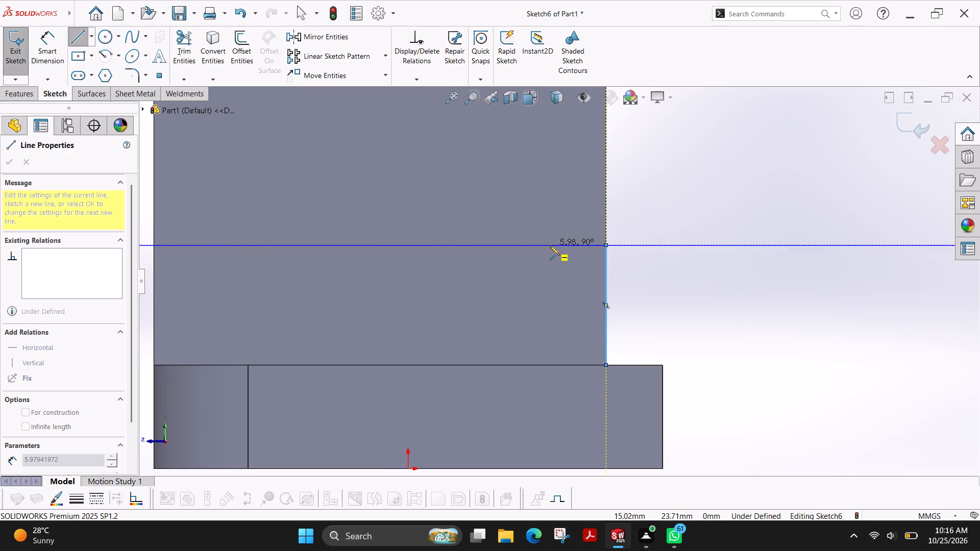
{"action": "left_click", "coordinate": [550, 245]}
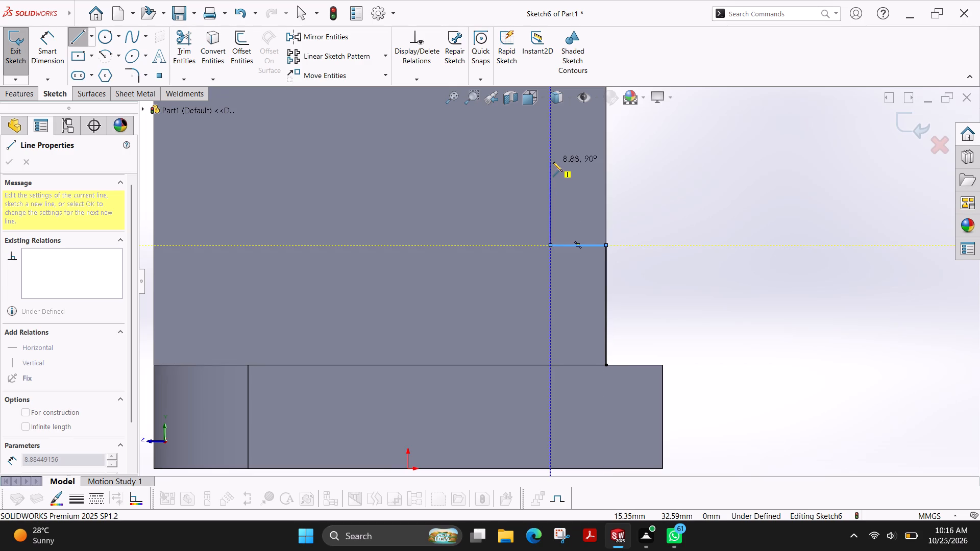
{"action": "left_click", "coordinate": [553, 162]}
{"action": "key", "text": "Escape"}
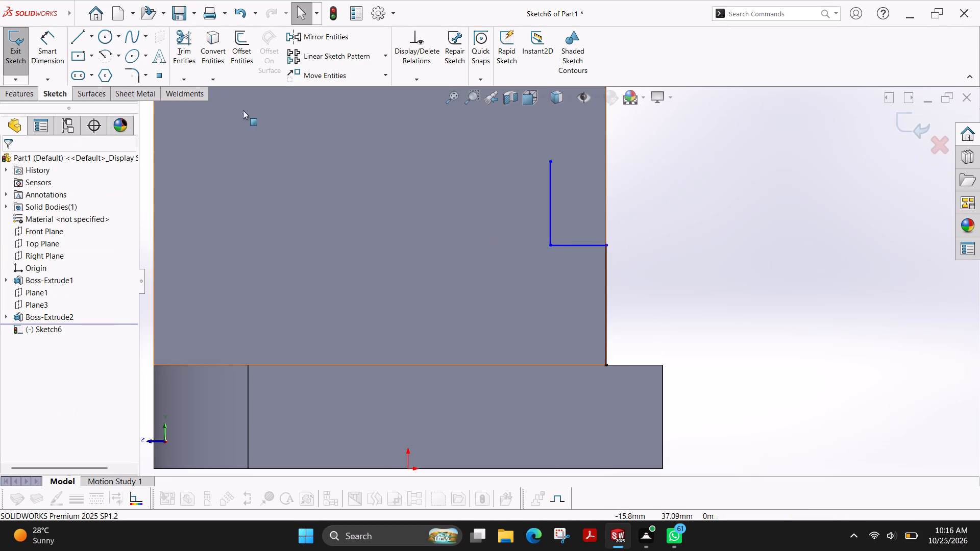
Dimension the vertical distance from the block's bottom corner to the line chain's upper end as 21 mm.
{"action": "left_click", "coordinate": [42, 51]}
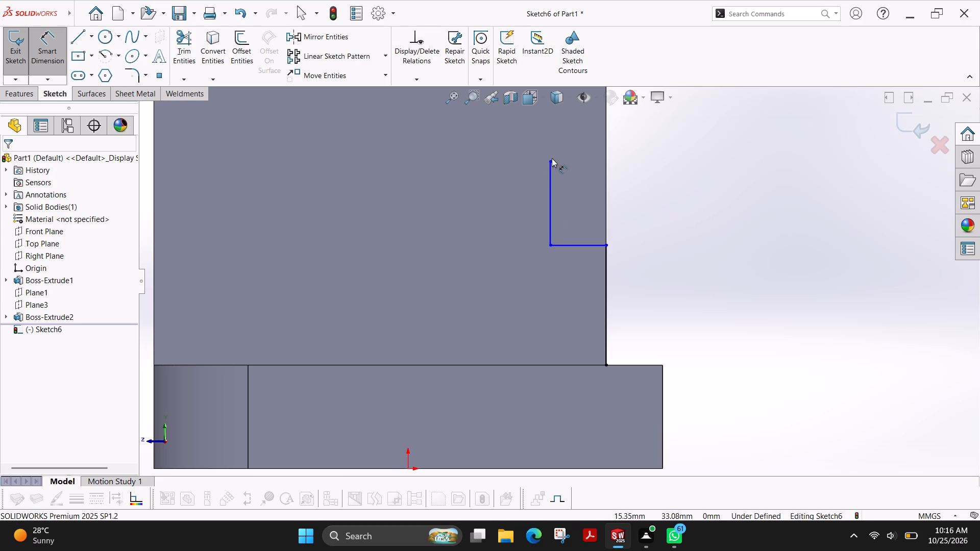
{"action": "left_click", "coordinate": [551, 162]}
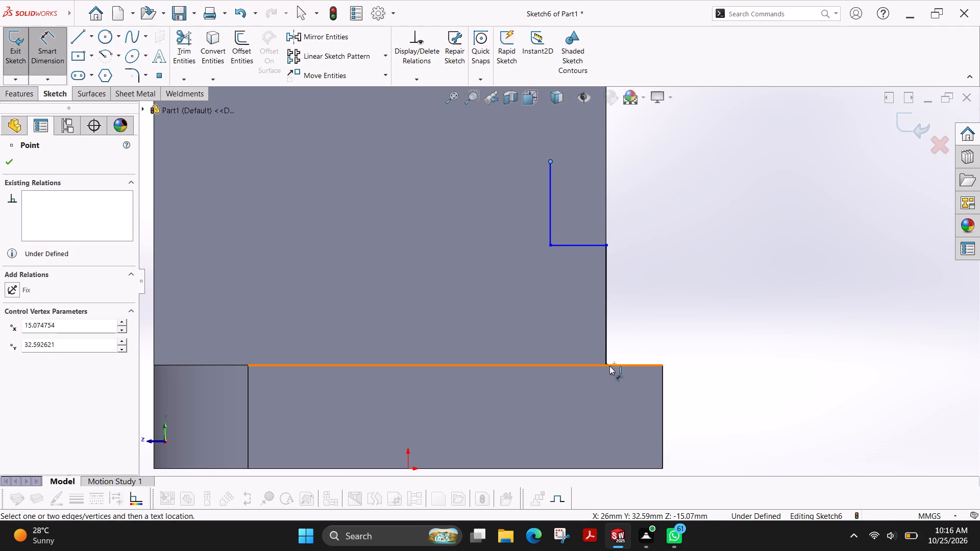
{"action": "left_click", "coordinate": [606, 366]}
{"action": "left_click", "coordinate": [806, 264]}
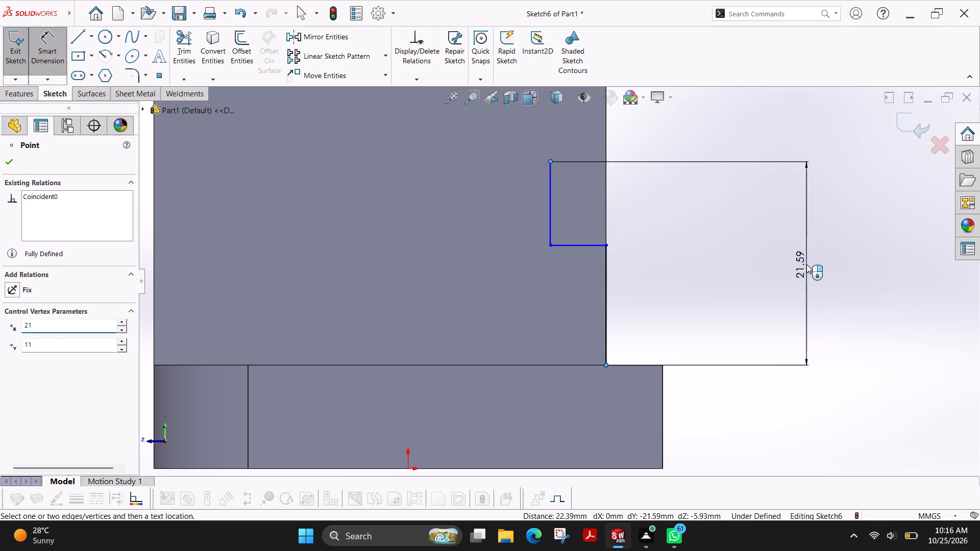
{"action": "type", "text": "21"}
{"action": "key", "text": "Return"}
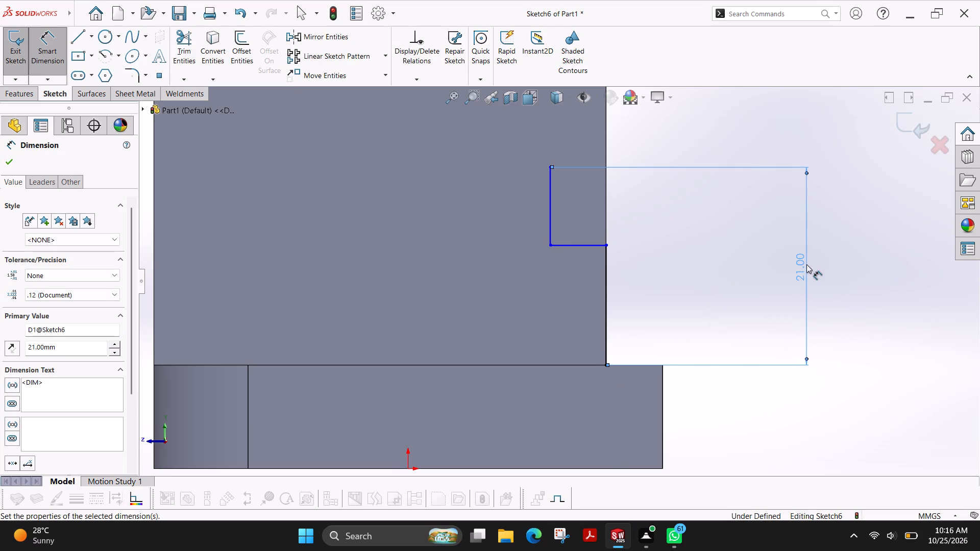
Dimension the lower vertical line of the stepped chain, rising from the block's bottom corner, as 12 mm.
{"action": "left_click", "coordinate": [608, 291]}
{"action": "left_click", "coordinate": [705, 294]}
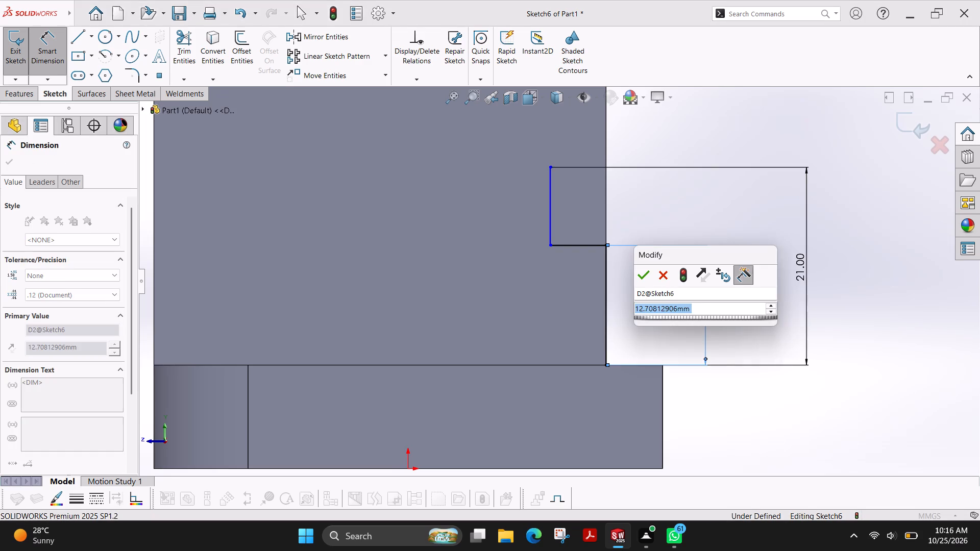
{"action": "type", "text": "12"}
{"action": "key", "text": "Return"}
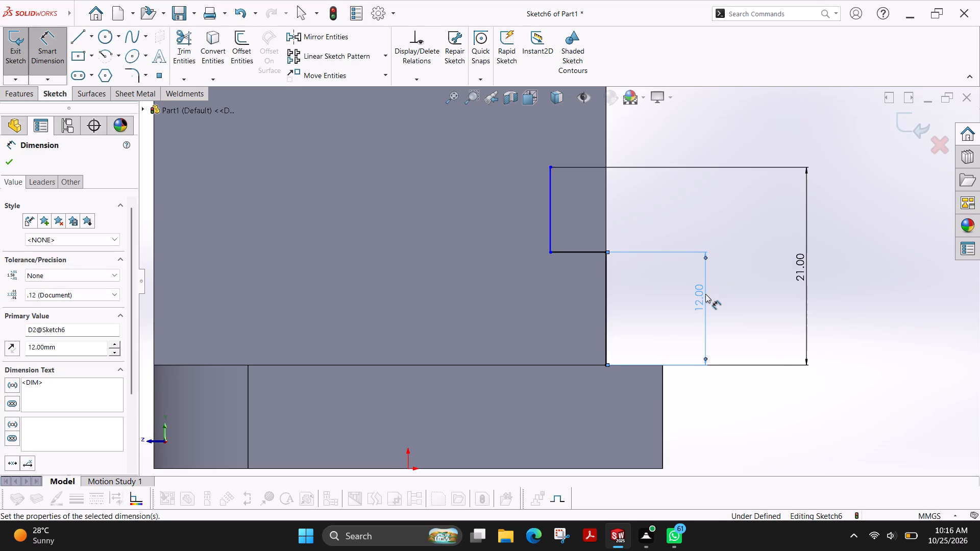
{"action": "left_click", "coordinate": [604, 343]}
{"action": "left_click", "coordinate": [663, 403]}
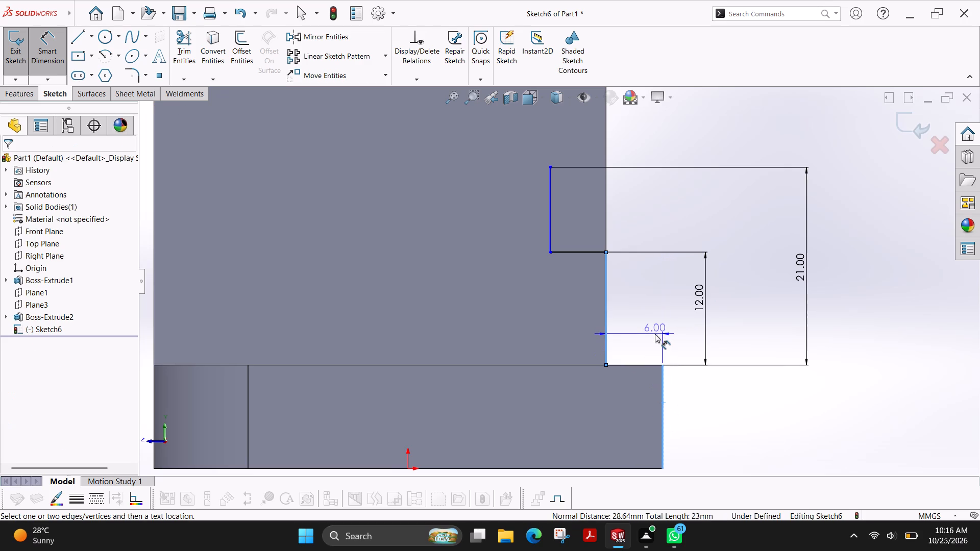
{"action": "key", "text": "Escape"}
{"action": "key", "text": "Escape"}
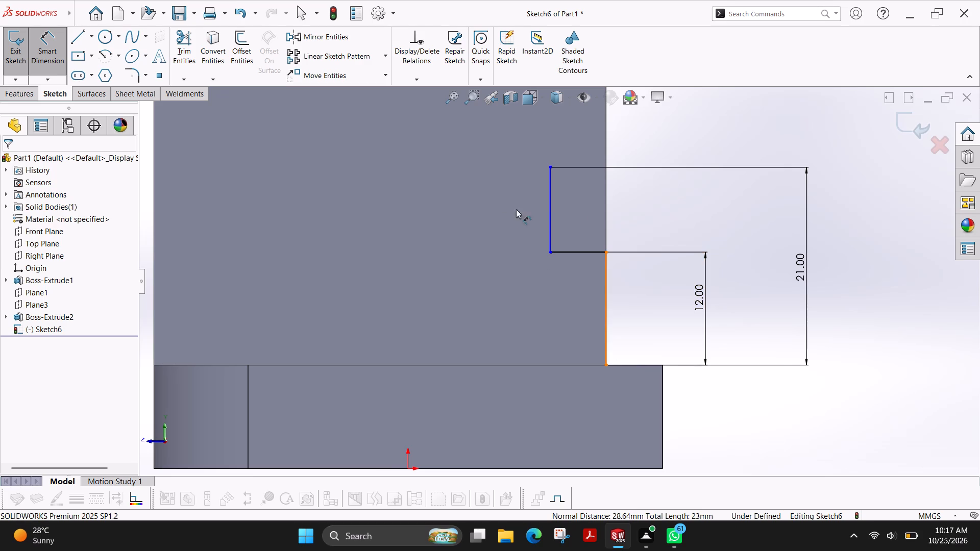
Dimension the horizontal distance between the stepped chain's upper vertical line and its lower vertical line on the block's edge.
{"action": "left_click", "coordinate": [549, 216]}
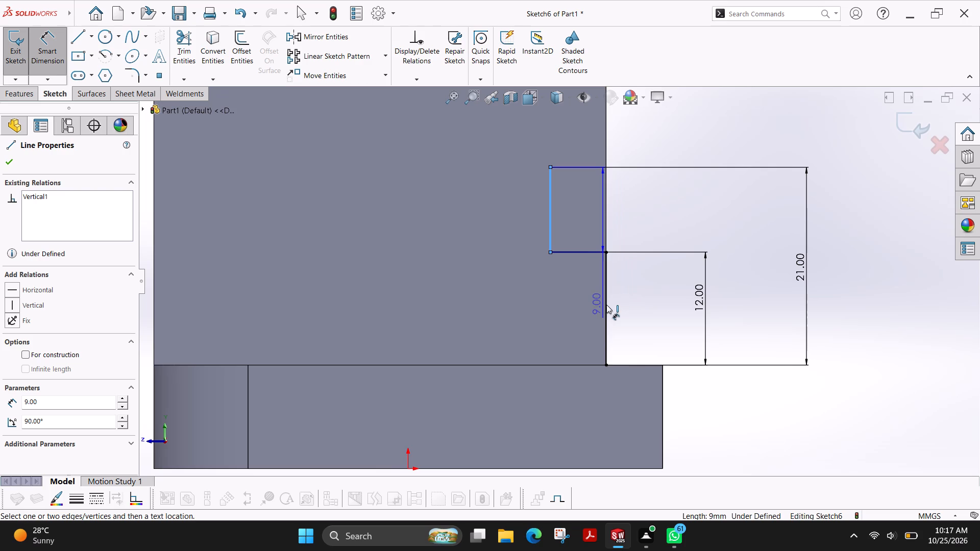
{"action": "left_click", "coordinate": [607, 305]}
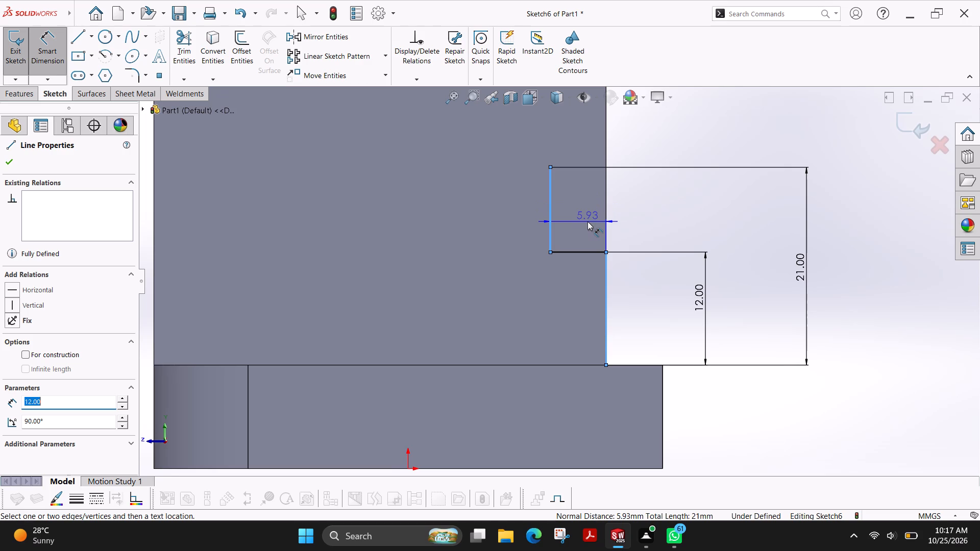
{"action": "left_click", "coordinate": [587, 221]}
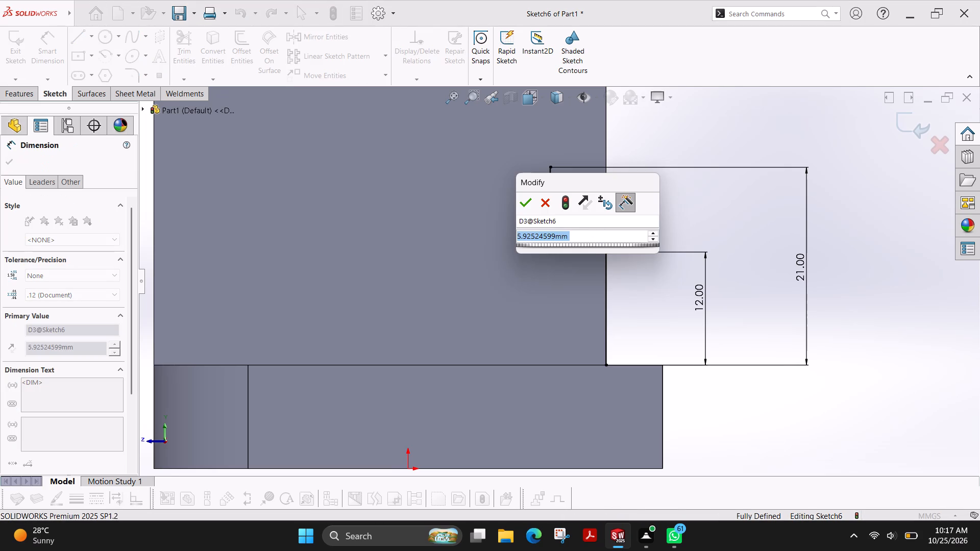
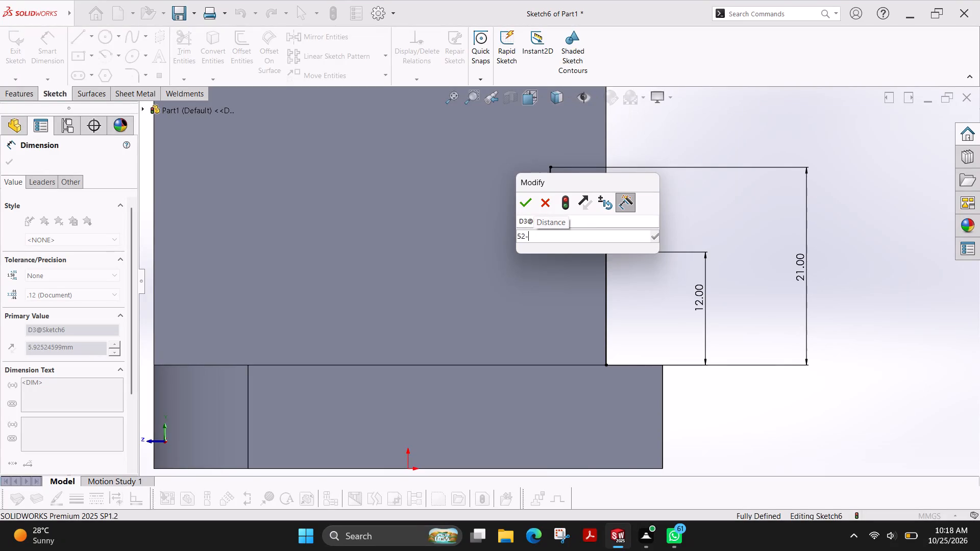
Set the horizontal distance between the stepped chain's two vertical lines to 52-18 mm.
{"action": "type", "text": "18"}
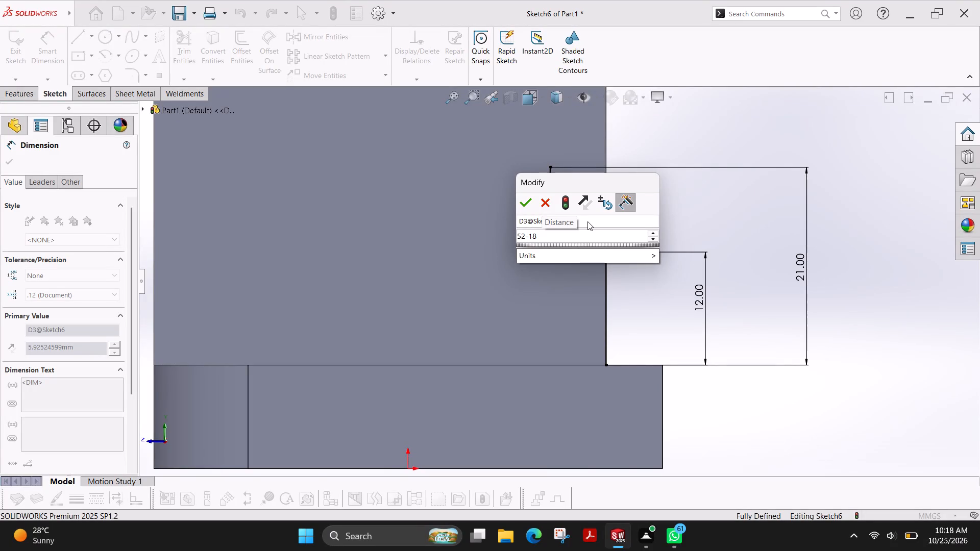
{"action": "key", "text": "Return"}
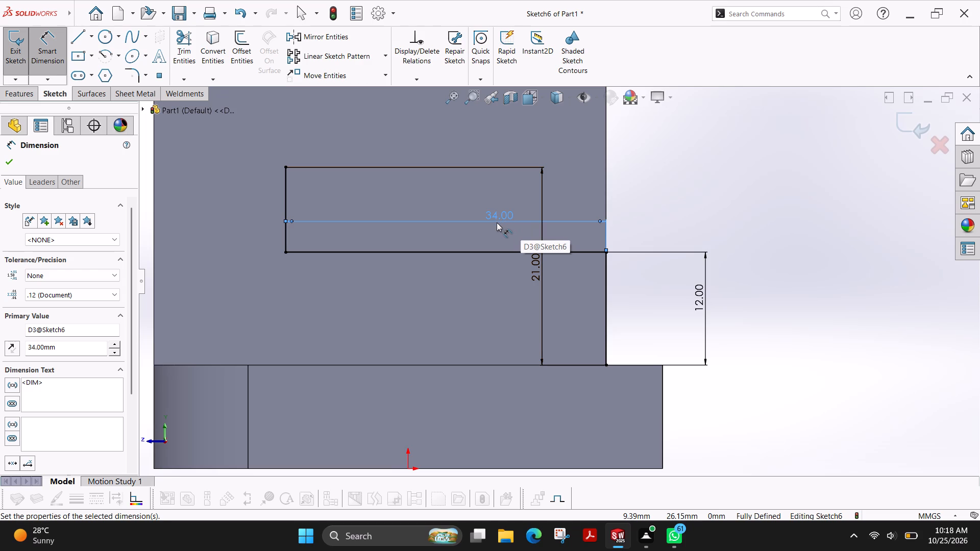
Set the horizontal distance between the stepped chain's upper and lower vertical lines to 6 mm.
{"action": "double_click", "coordinate": [498, 222]}
{"action": "key", "text": "6"}
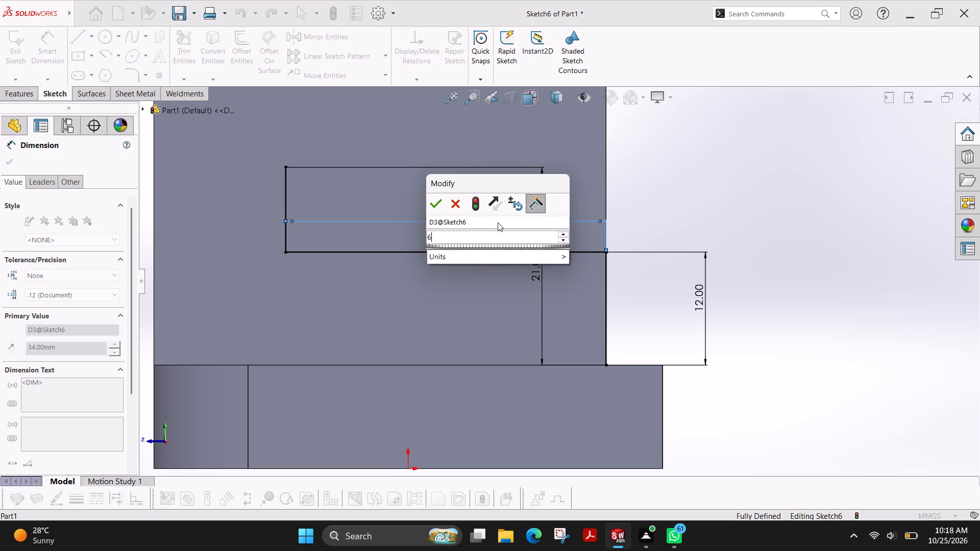
{"action": "key", "text": "Return"}
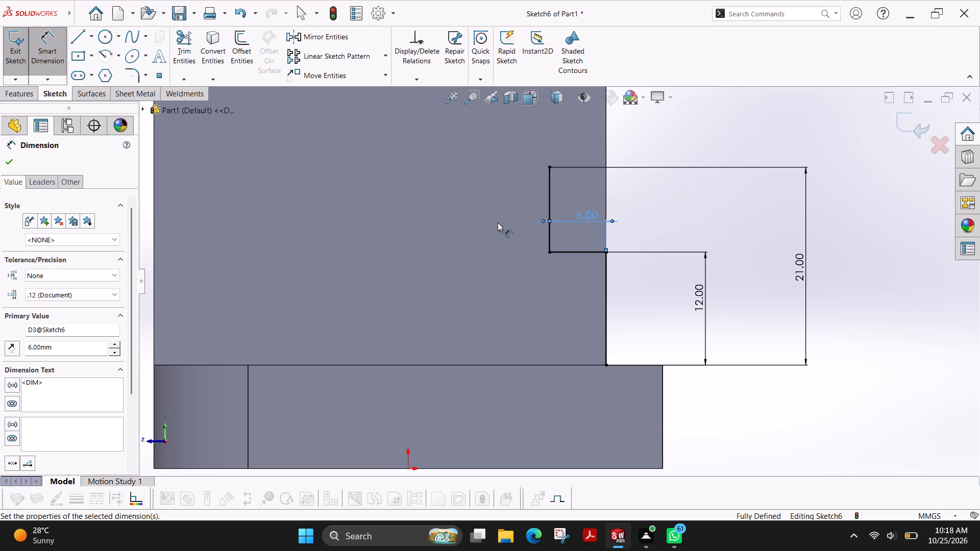
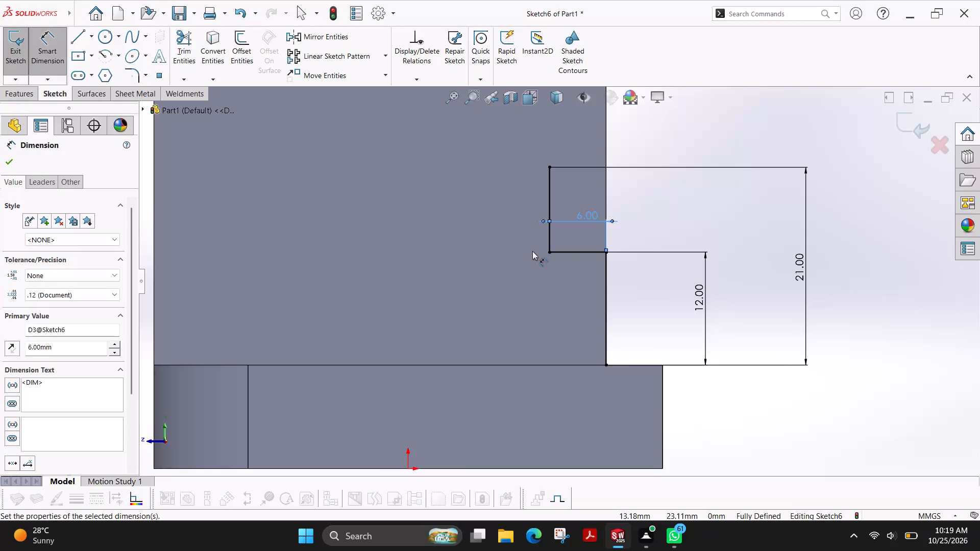
Draw a perimeter circle through the block's lower corner opposite the notch and the stepped chain's top endpoint, with a 49 mm radius.
{"action": "scroll", "coordinate": [492, 243], "scroll_direction": "up", "scroll_amount": 2}
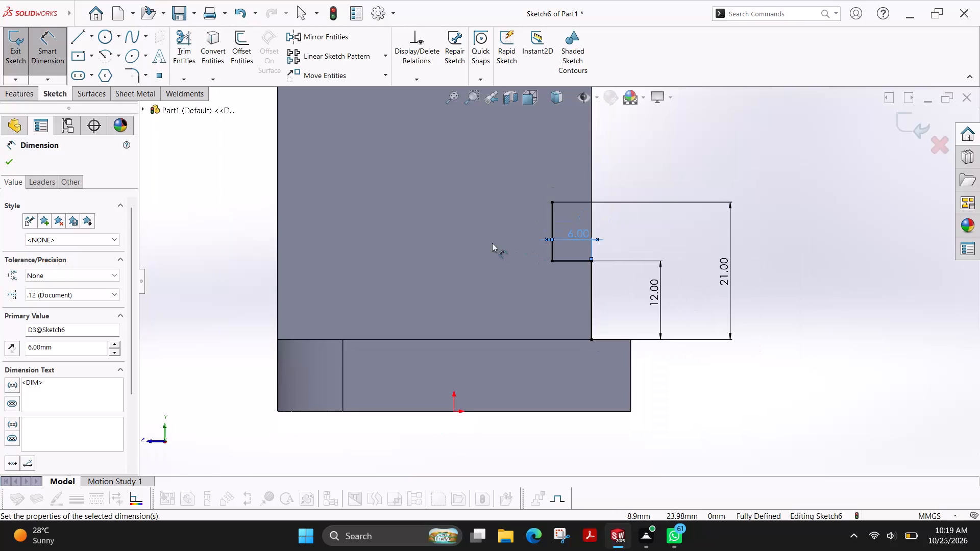
{"action": "left_click", "coordinate": [102, 34]}
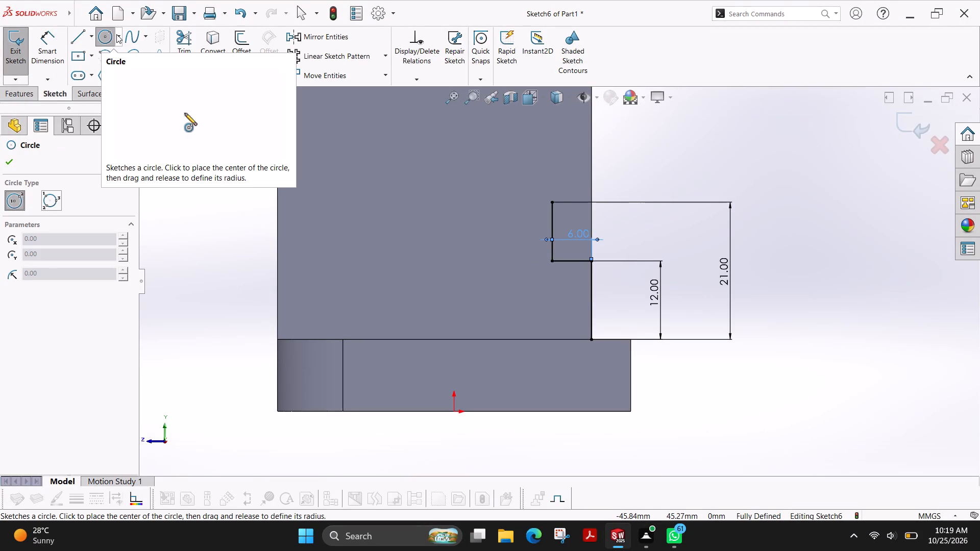
{"action": "left_click", "coordinate": [119, 35]}
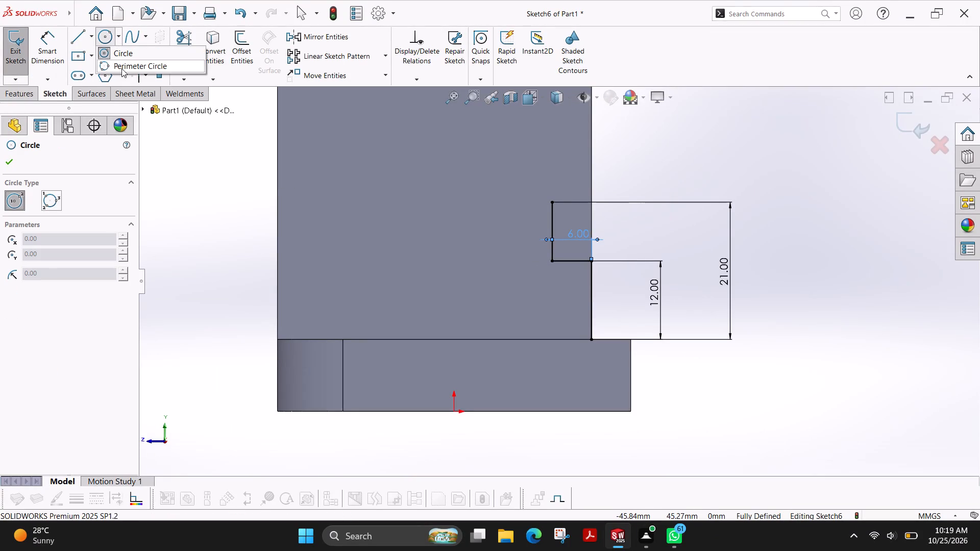
{"action": "left_click", "coordinate": [121, 68]}
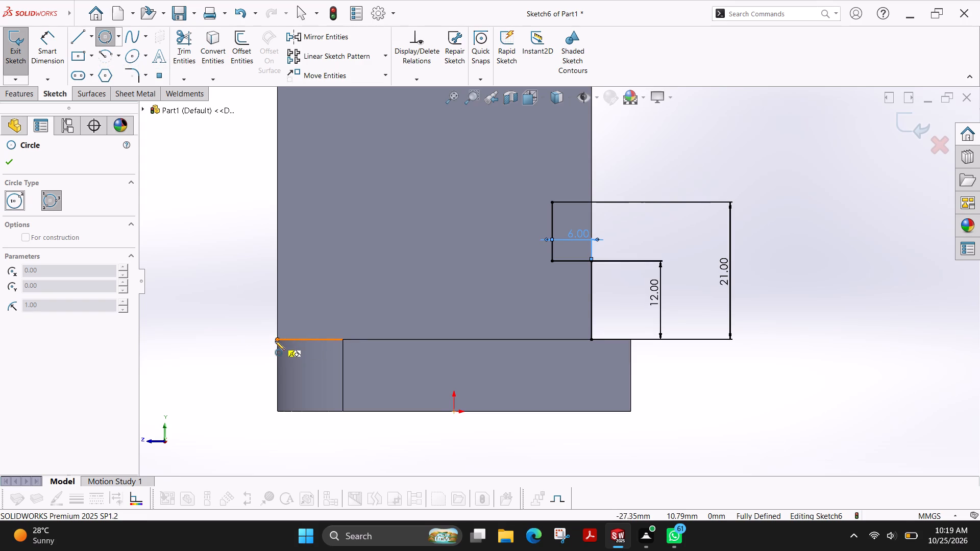
{"action": "left_click", "coordinate": [276, 341]}
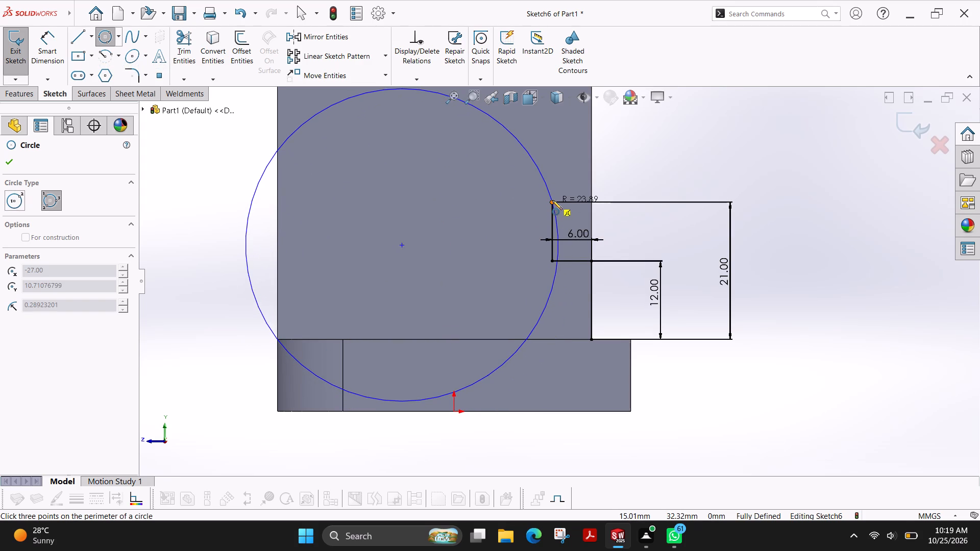
{"action": "left_click", "coordinate": [552, 200]}
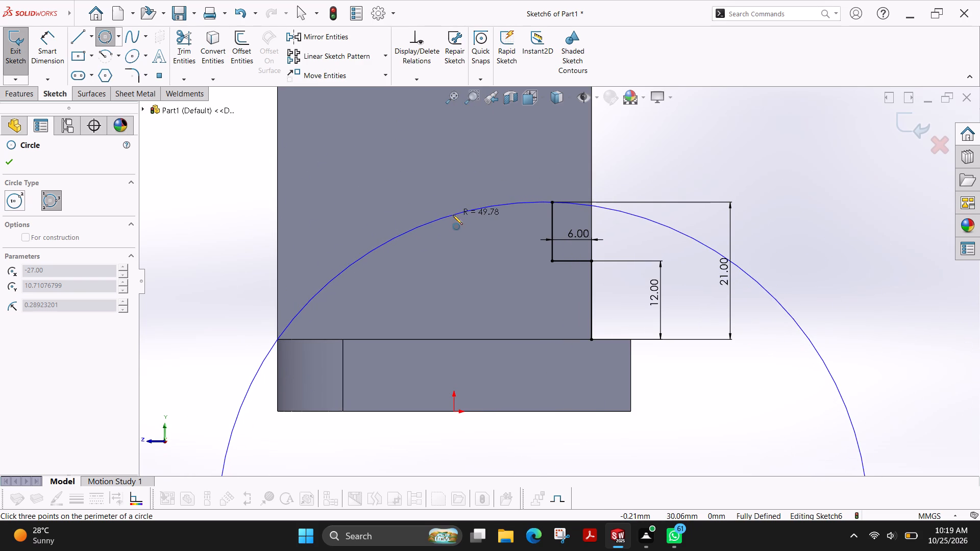
{"action": "left_click", "coordinate": [453, 215]}
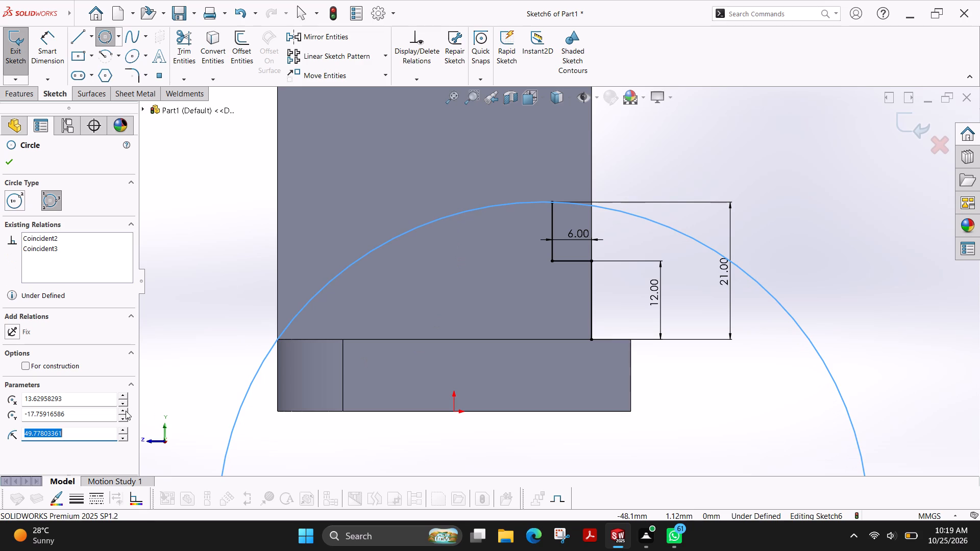
{"action": "type", "text": "49"}
{"action": "key", "text": "Return"}
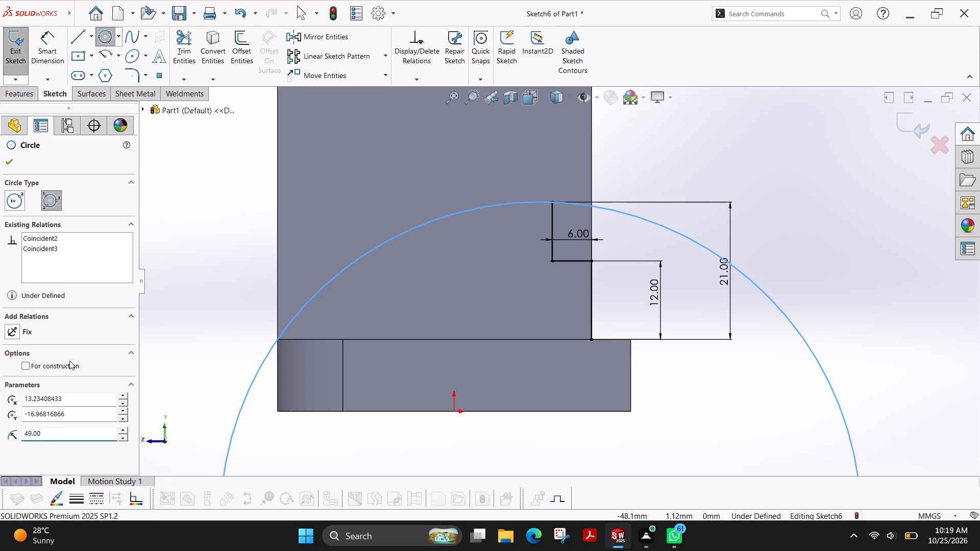
{"action": "left_click", "coordinate": [11, 159]}
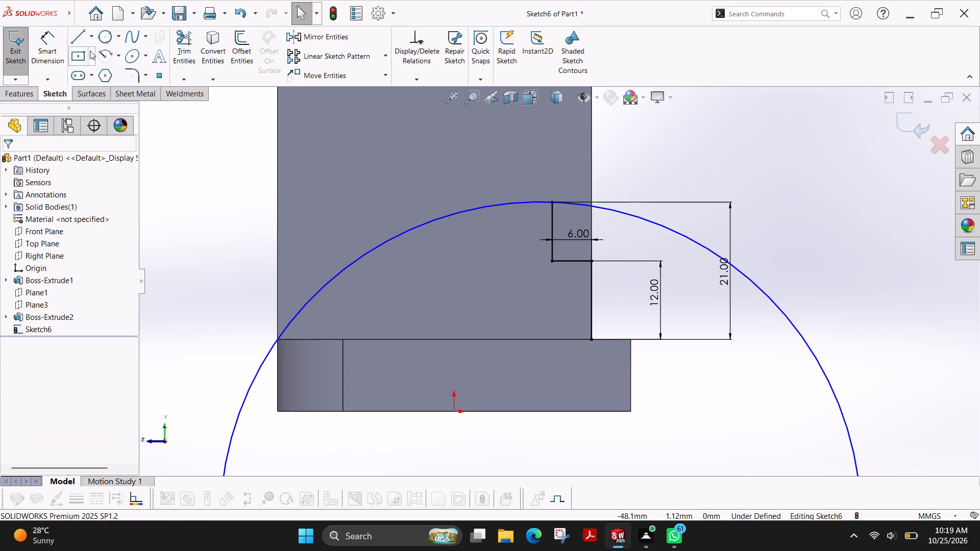
Add a 98 mm diameter dimension to the large circle.
{"action": "left_click", "coordinate": [43, 62]}
{"action": "scroll", "coordinate": [422, 385], "scroll_direction": "up", "scroll_amount": 3}
{"action": "left_click", "coordinate": [728, 373]}
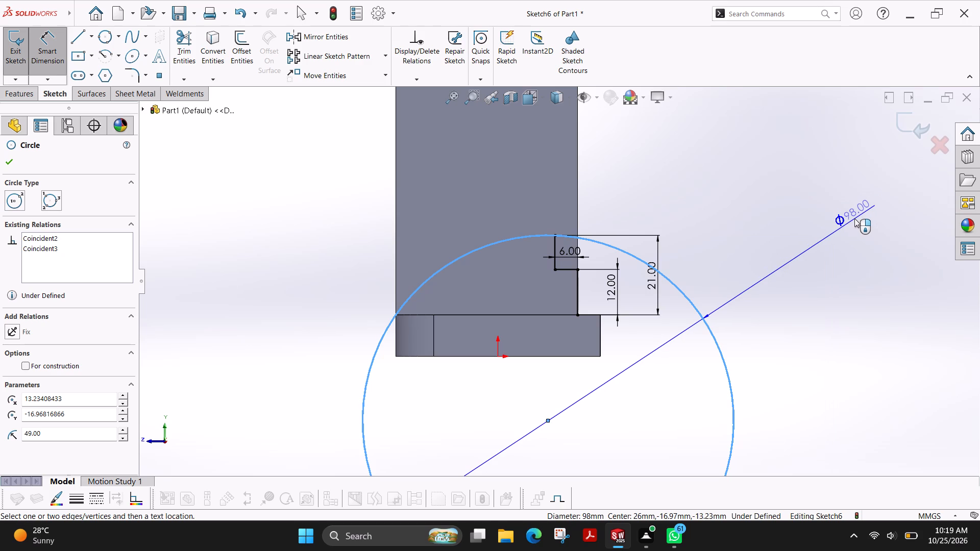
{"action": "left_click", "coordinate": [854, 218]}
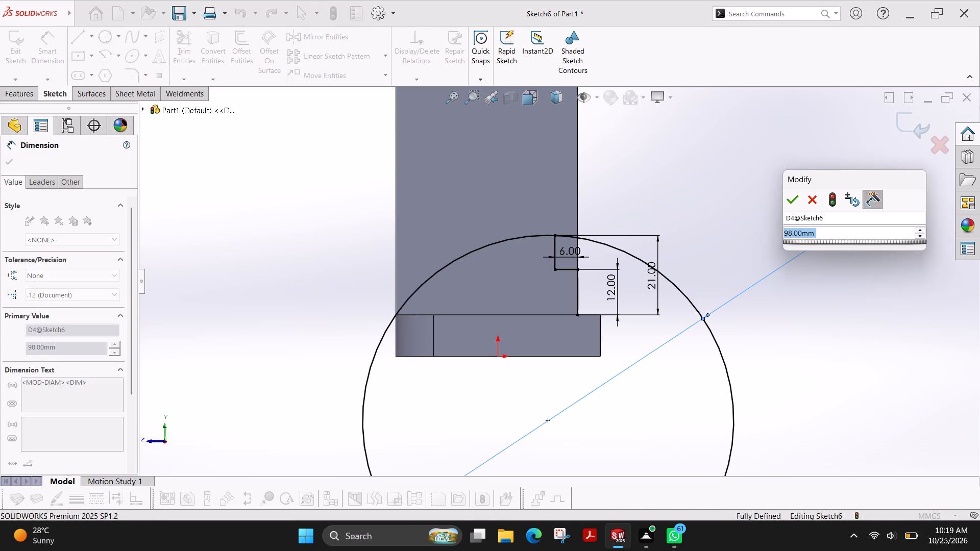
{"action": "key", "text": "Return"}
Sketch three connected lines along the block's outline from the circle's corner point: 61 mm up, 48 mm across the top, 61 mm down.
{"action": "scroll", "coordinate": [456, 300], "scroll_direction": "down", "scroll_amount": 3}
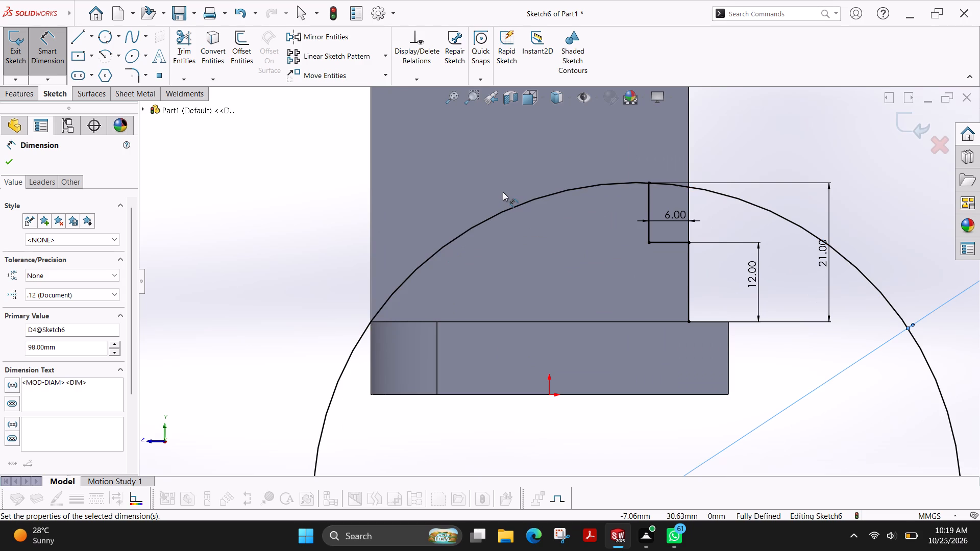
{"action": "scroll", "coordinate": [503, 192], "scroll_direction": "up", "scroll_amount": 2}
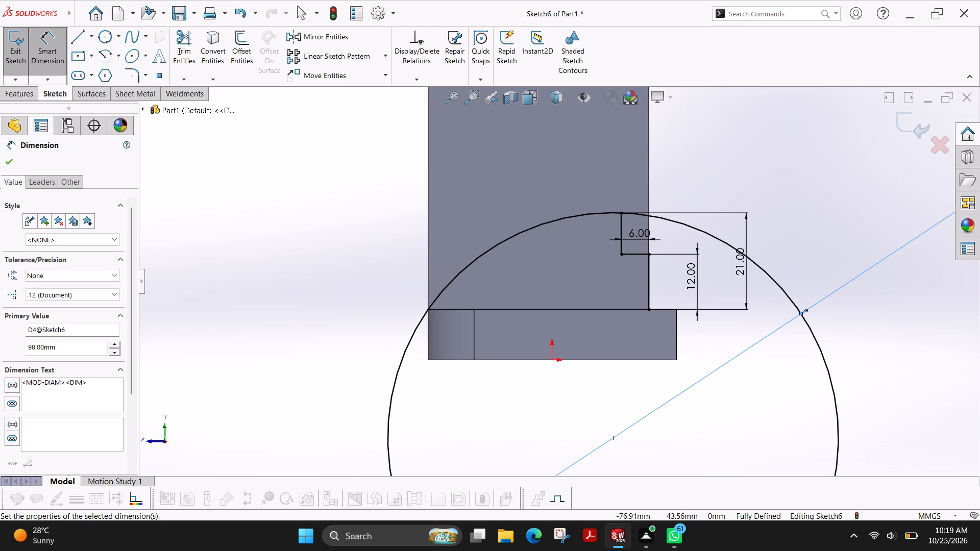
{"action": "left_click", "coordinate": [79, 40]}
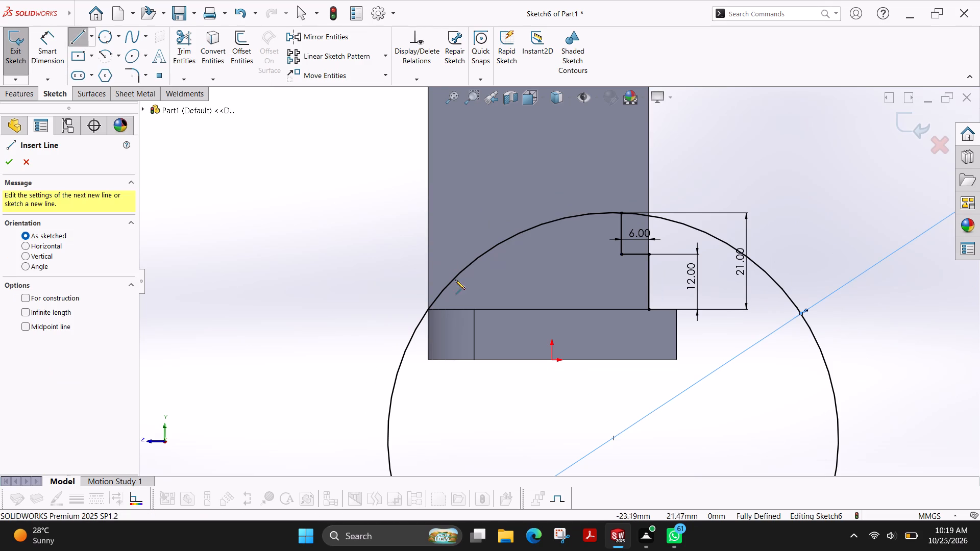
{"action": "scroll", "coordinate": [494, 318], "scroll_direction": "down", "scroll_amount": 4}
{"action": "scroll", "coordinate": [453, 305], "scroll_direction": "up", "scroll_amount": 3}
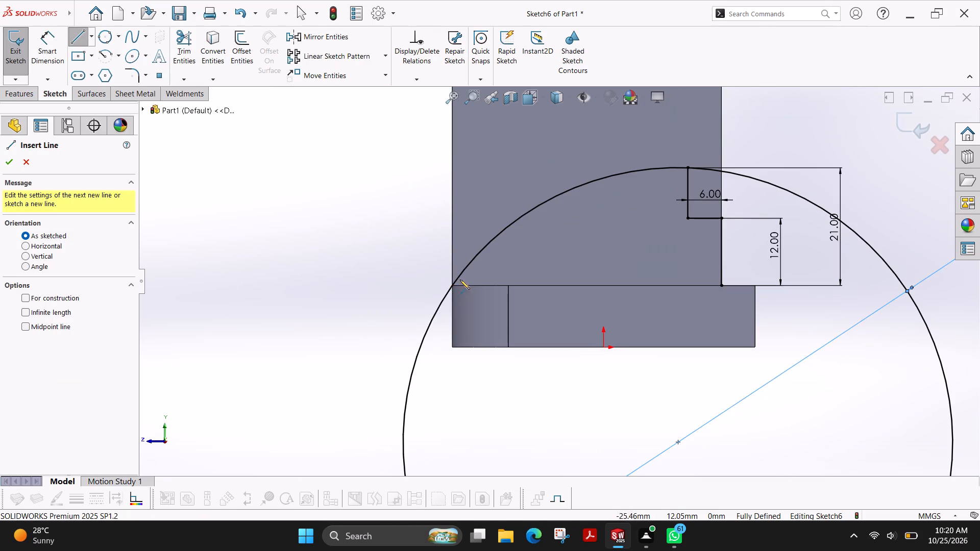
{"action": "left_click", "coordinate": [454, 284]}
{"action": "scroll", "coordinate": [462, 168], "scroll_direction": "up", "scroll_amount": 3}
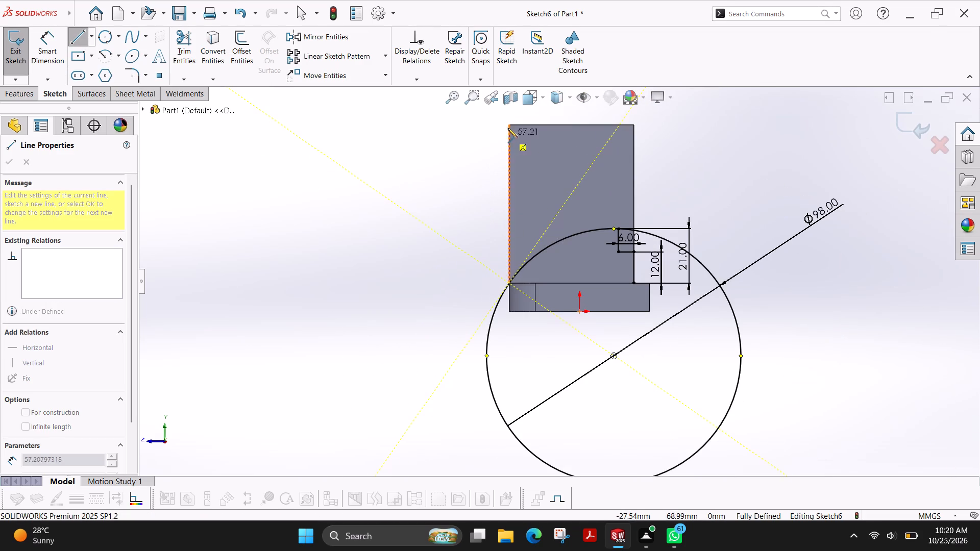
{"action": "left_click", "coordinate": [508, 126]}
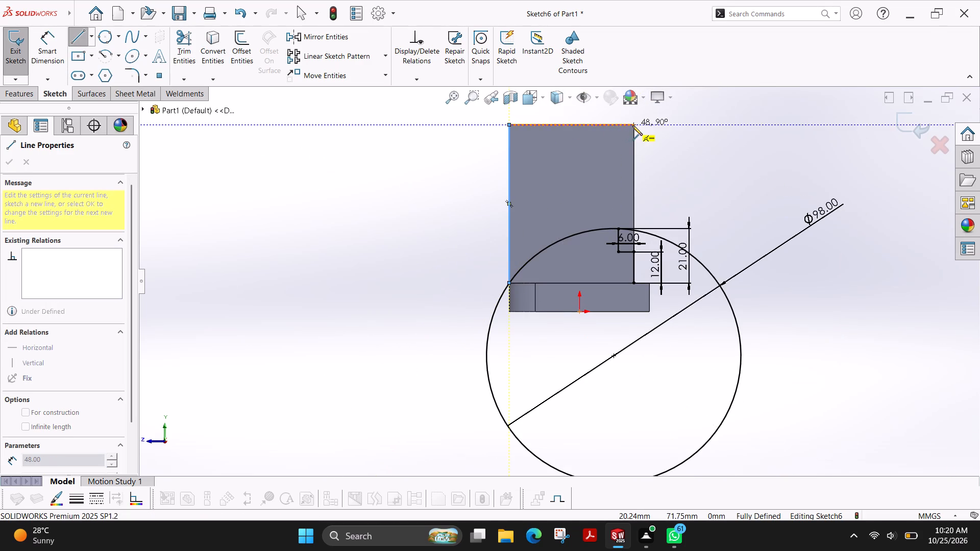
{"action": "left_click", "coordinate": [635, 126]}
{"action": "scroll", "coordinate": [639, 226], "scroll_direction": "down", "scroll_amount": 5}
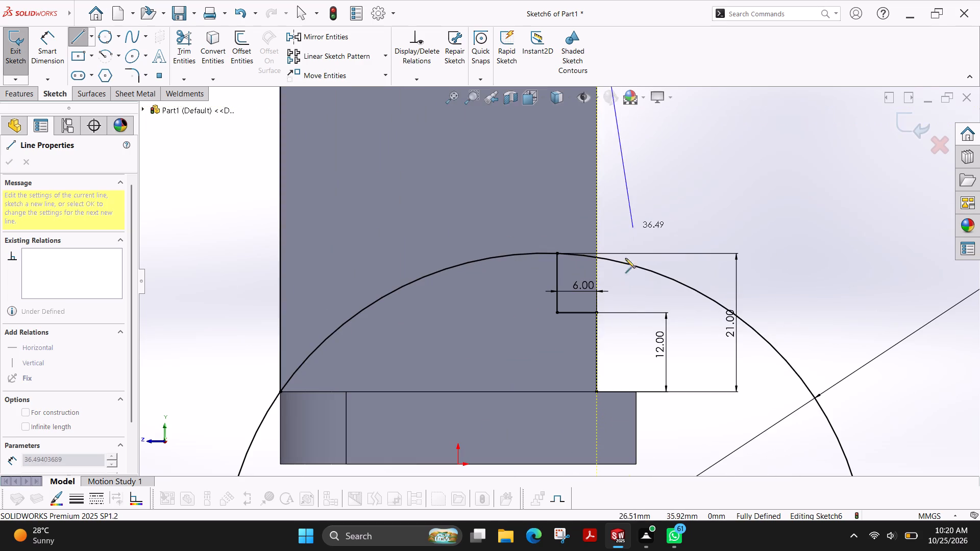
{"action": "left_click", "coordinate": [597, 391]}
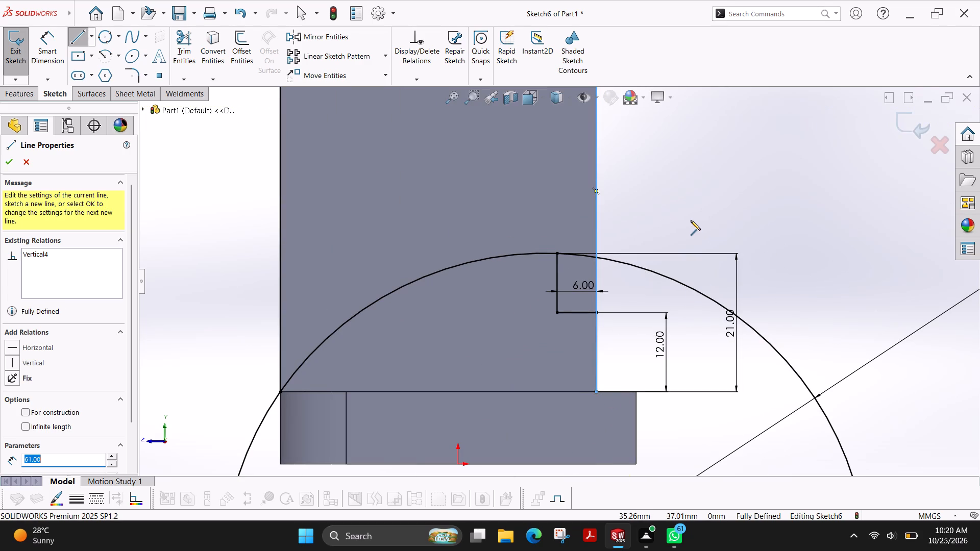
{"action": "key", "text": "Escape"}
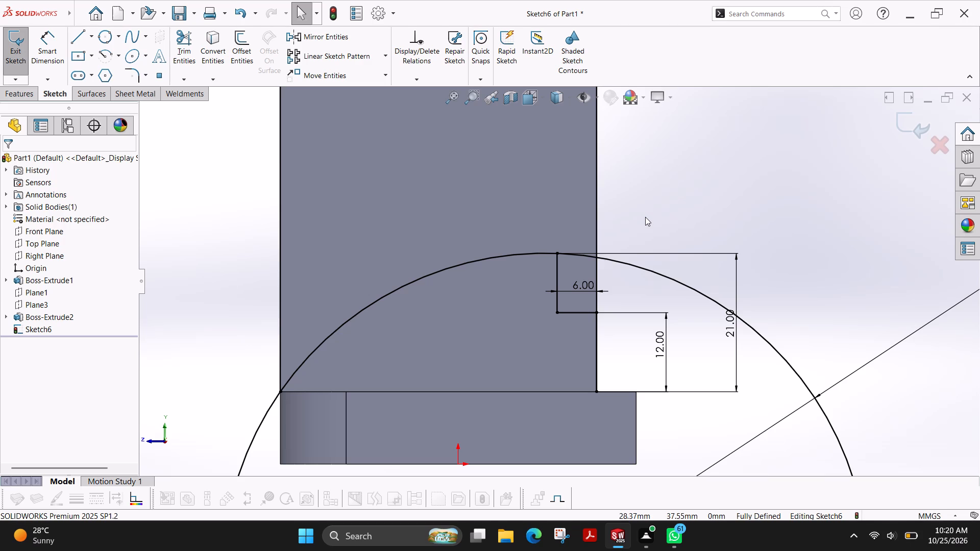
Trim away the part of the circle outside the block, keeping only the arc across its side face.
{"action": "scroll", "coordinate": [645, 217], "scroll_direction": "down", "scroll_amount": 2}
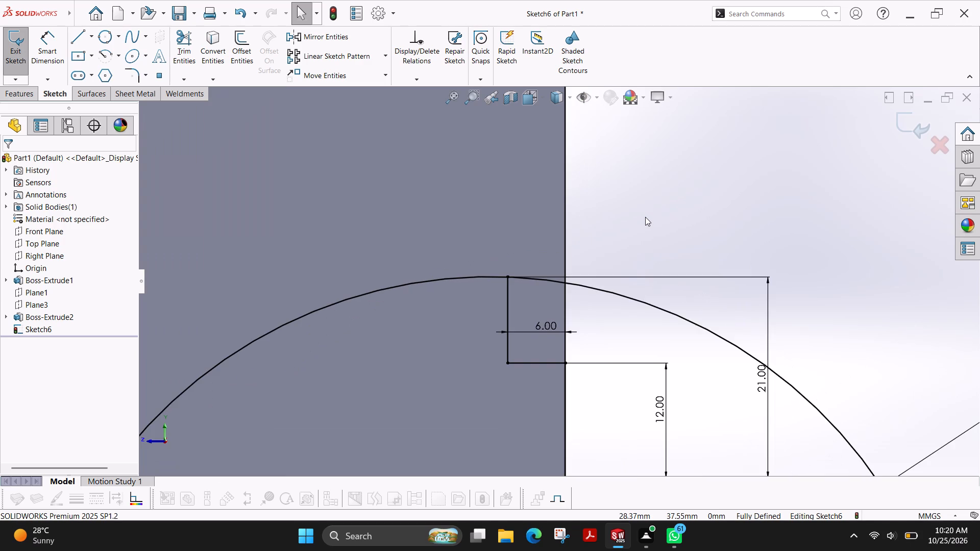
{"action": "scroll", "coordinate": [645, 217], "scroll_direction": "down", "scroll_amount": 3}
{"action": "scroll", "coordinate": [487, 361], "scroll_direction": "up", "scroll_amount": 3}
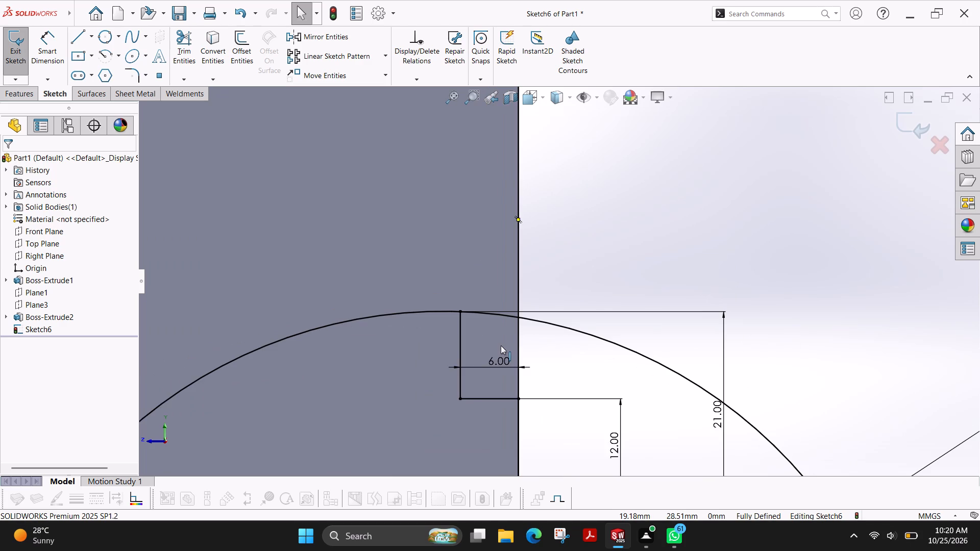
{"action": "scroll", "coordinate": [501, 345], "scroll_direction": "up", "scroll_amount": 3}
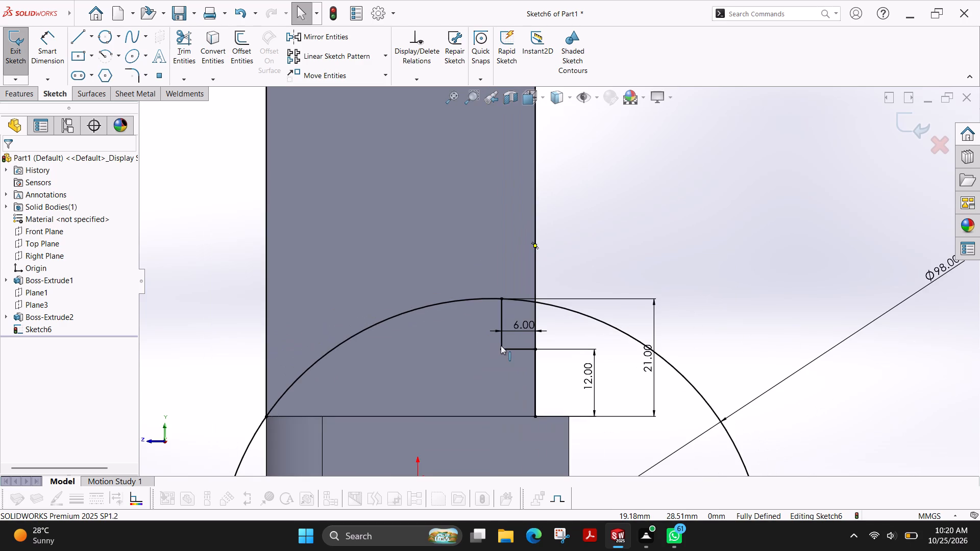
{"action": "scroll", "coordinate": [284, 306], "scroll_direction": "up", "scroll_amount": 2}
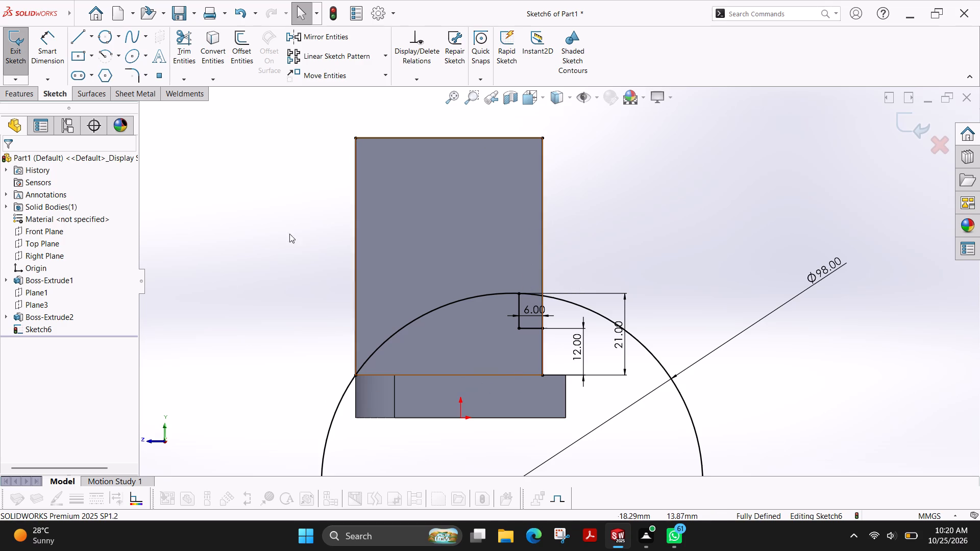
{"action": "left_click", "coordinate": [179, 42]}
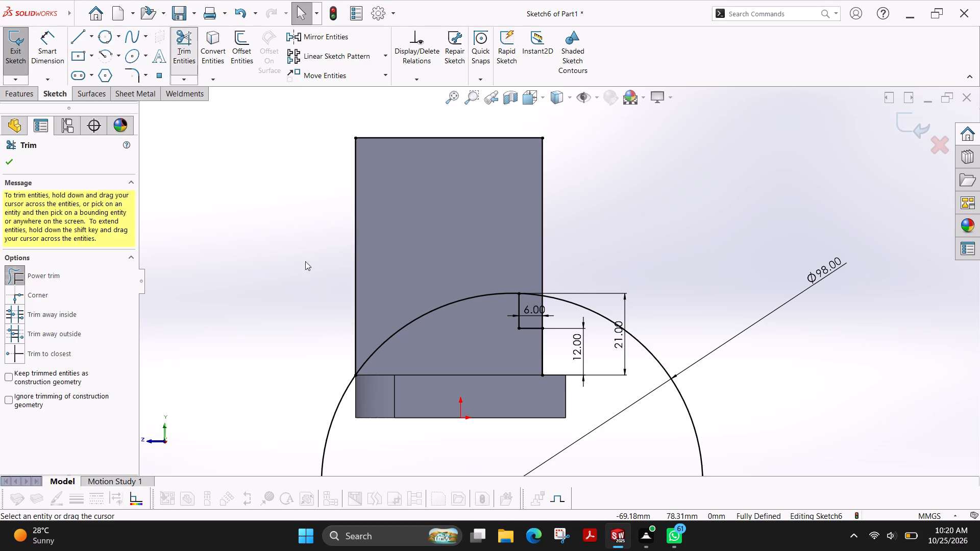
{"action": "left_click_drag", "start_coordinate": [302, 430], "coordinate": [347, 437]}
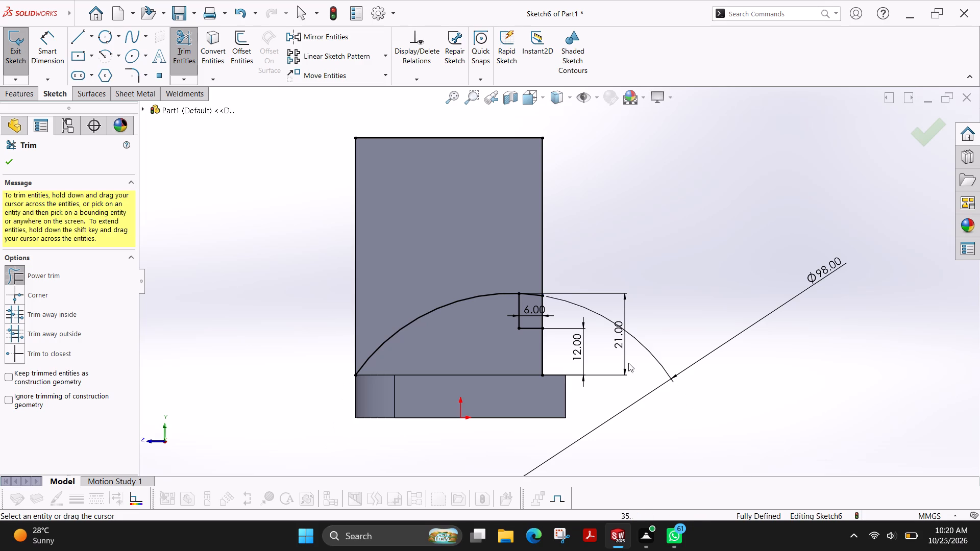
Move the arc's diameter dimension to the opposite side of the block, clear of the 12 mm and 21 mm dimensions.
{"action": "left_click_drag", "start_coordinate": [830, 270], "coordinate": [742, 226]}
{"action": "key", "text": "Escape"}
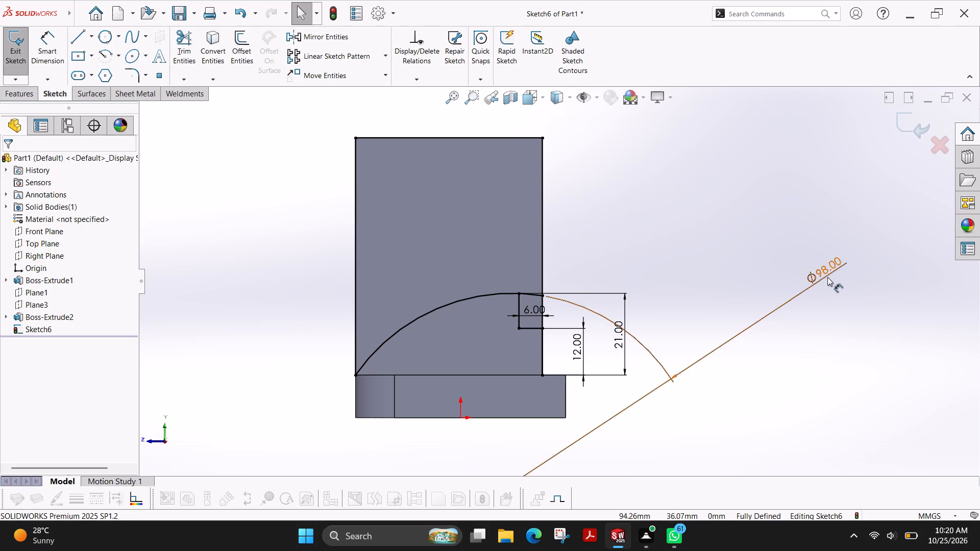
{"action": "left_click_drag", "start_coordinate": [826, 277], "coordinate": [305, 220]}
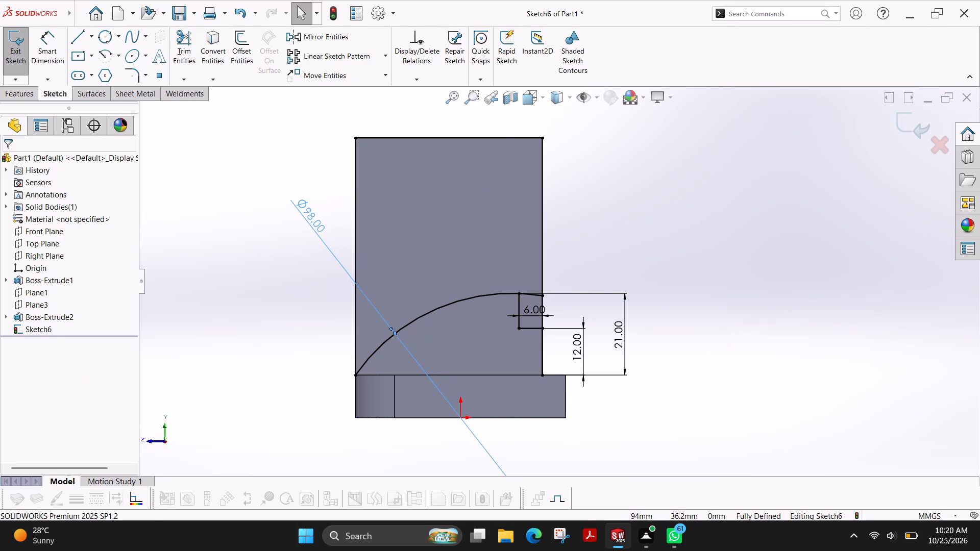
{"action": "key", "text": "Escape"}
Trim away the vertical line segment between the stepped notch and the top of the base plate.
{"action": "left_click", "coordinate": [181, 43]}
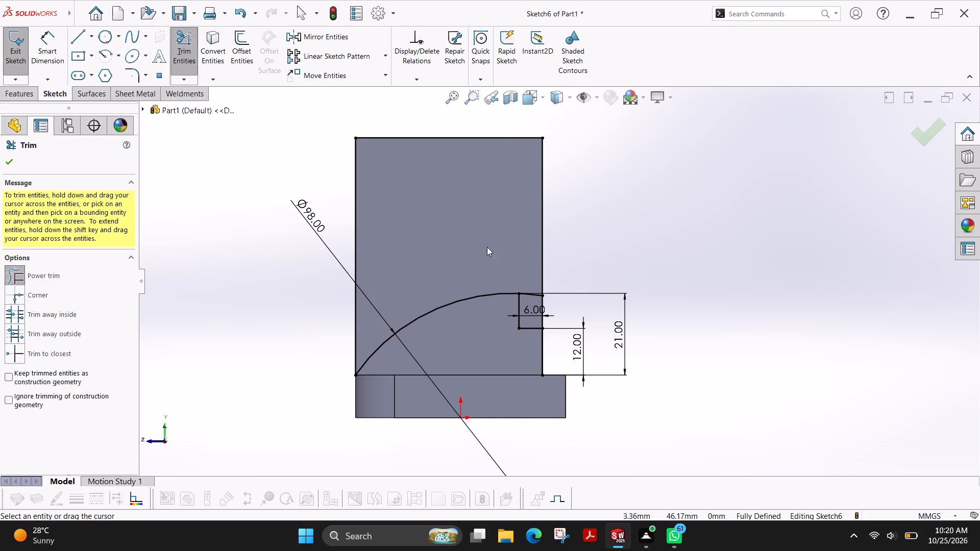
{"action": "scroll", "coordinate": [526, 341], "scroll_direction": "down", "scroll_amount": 1}
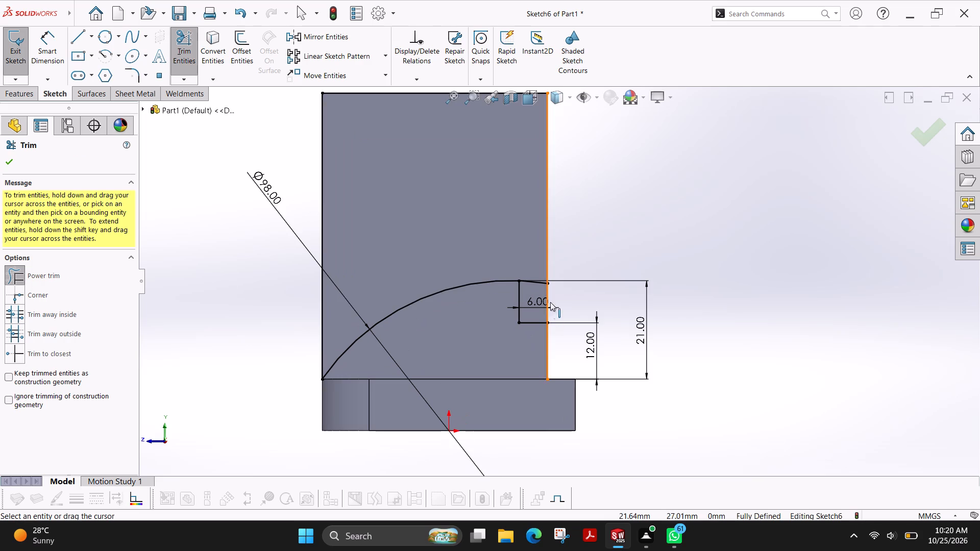
{"action": "scroll", "coordinate": [544, 287], "scroll_direction": "down", "scroll_amount": 7}
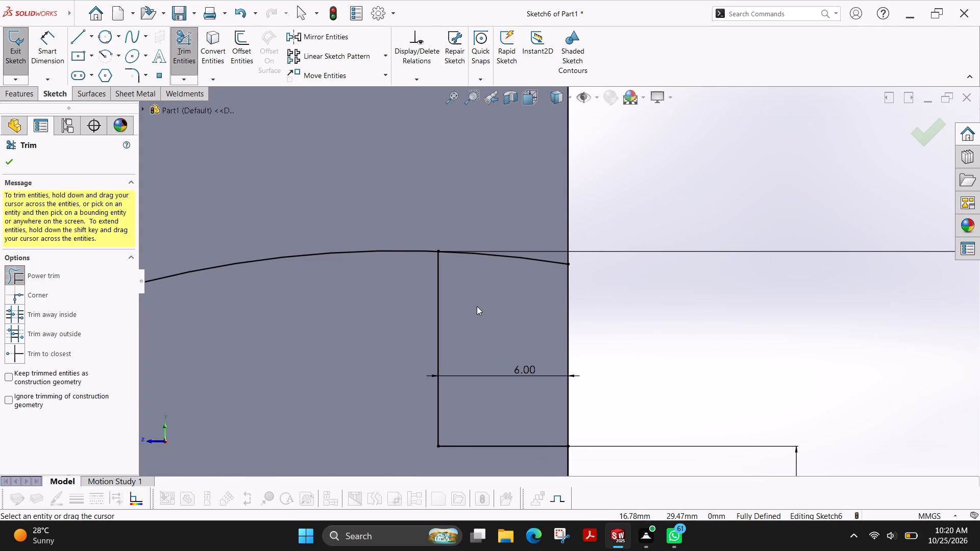
{"action": "scroll", "coordinate": [500, 323], "scroll_direction": "up", "scroll_amount": 4}
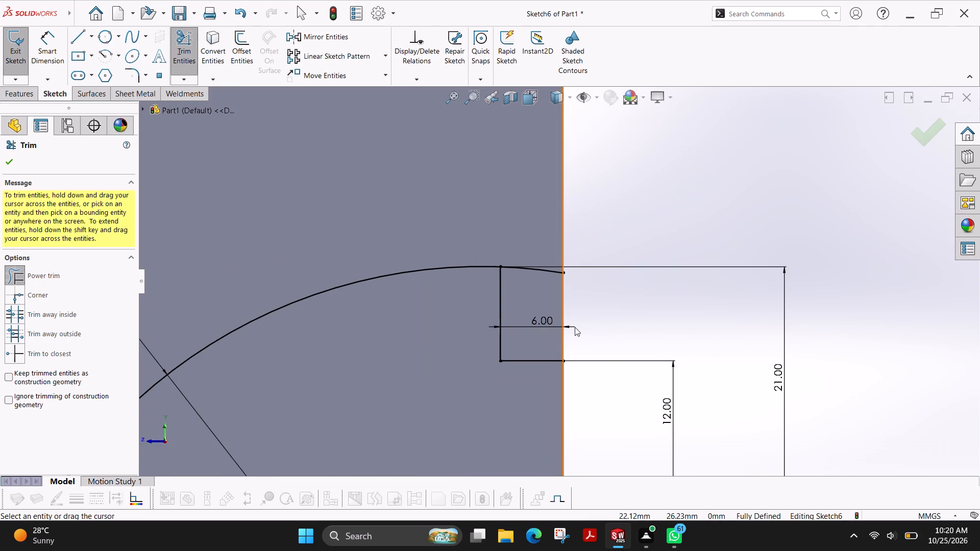
{"action": "scroll", "coordinate": [610, 409], "scroll_direction": "up", "scroll_amount": 3}
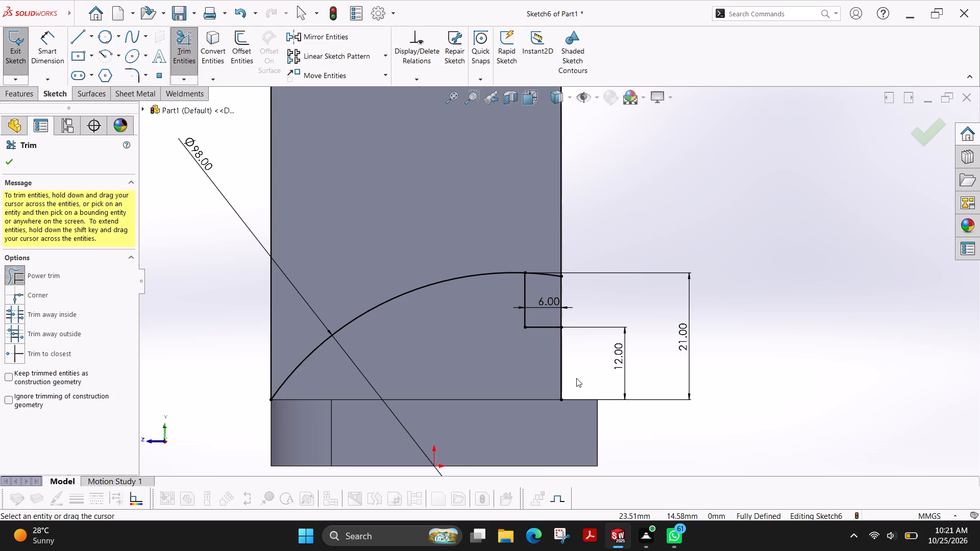
{"action": "left_click_drag", "start_coordinate": [576, 378], "coordinate": [542, 371]}
{"action": "scroll", "coordinate": [571, 292], "scroll_direction": "down", "scroll_amount": 2}
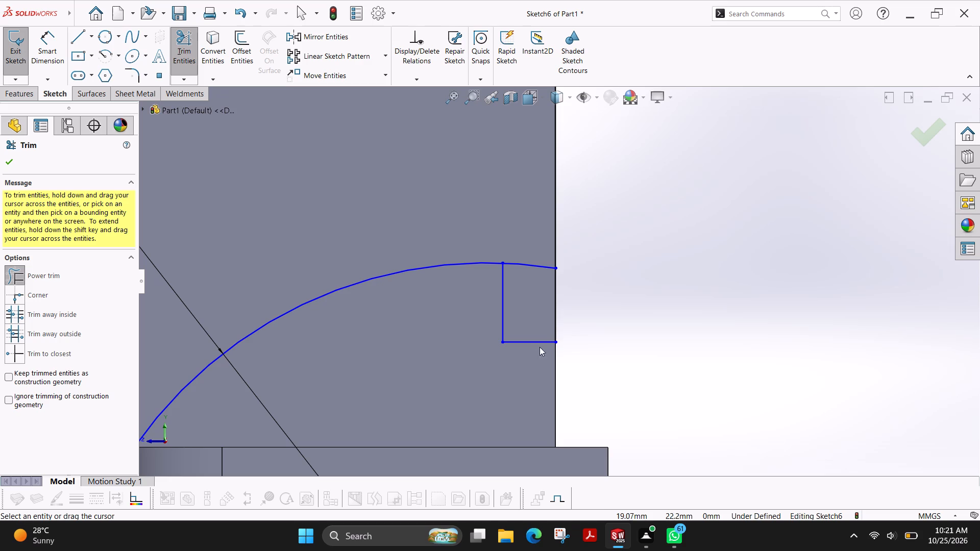
Examine the side-profile sketch around the arc's end, the notch and the block's vertical edge.
{"action": "scroll", "coordinate": [527, 271], "scroll_direction": "up", "scroll_amount": 7}
{"action": "scroll", "coordinate": [528, 272], "scroll_direction": "down", "scroll_amount": 1}
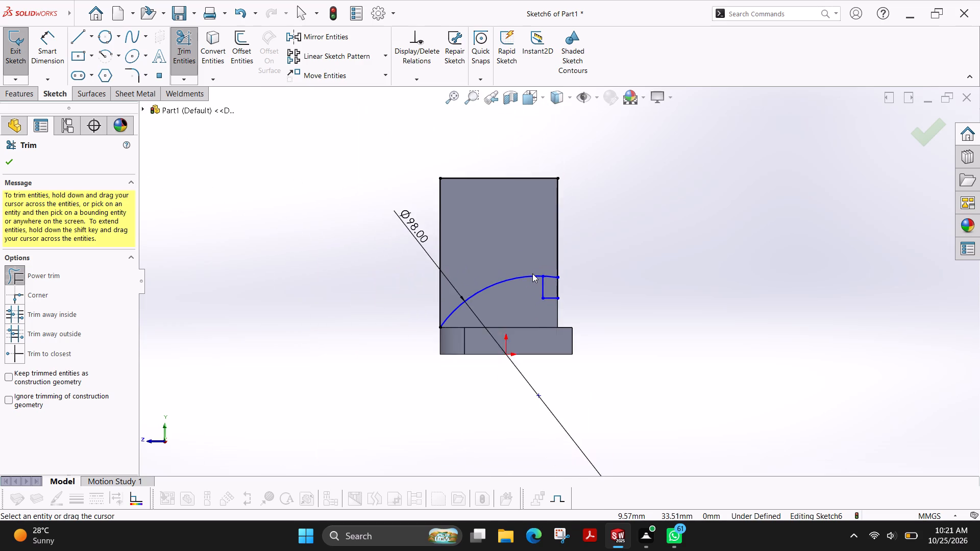
{"action": "scroll", "coordinate": [532, 273], "scroll_direction": "down", "scroll_amount": 1}
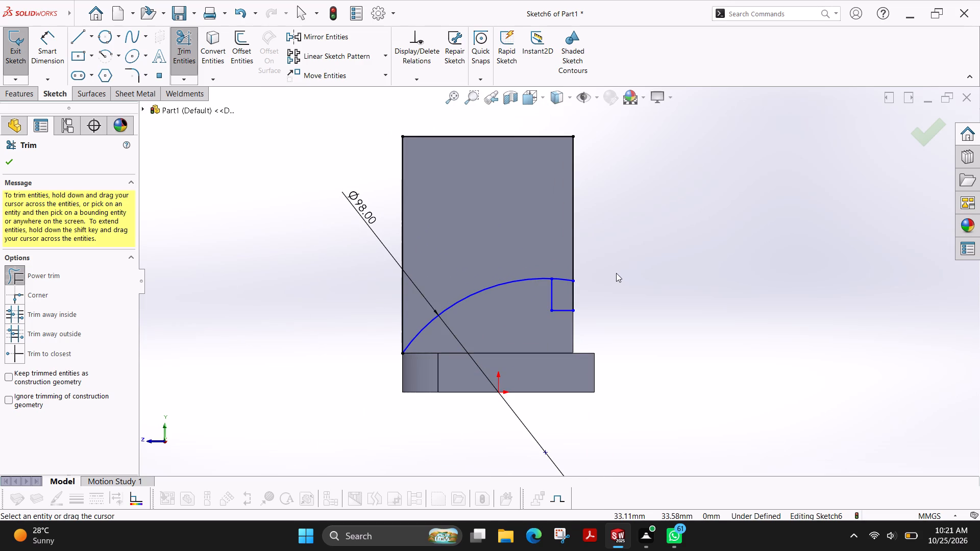
{"action": "scroll", "coordinate": [567, 274], "scroll_direction": "down", "scroll_amount": 8}
{"action": "scroll", "coordinate": [565, 275], "scroll_direction": "up", "scroll_amount": 6}
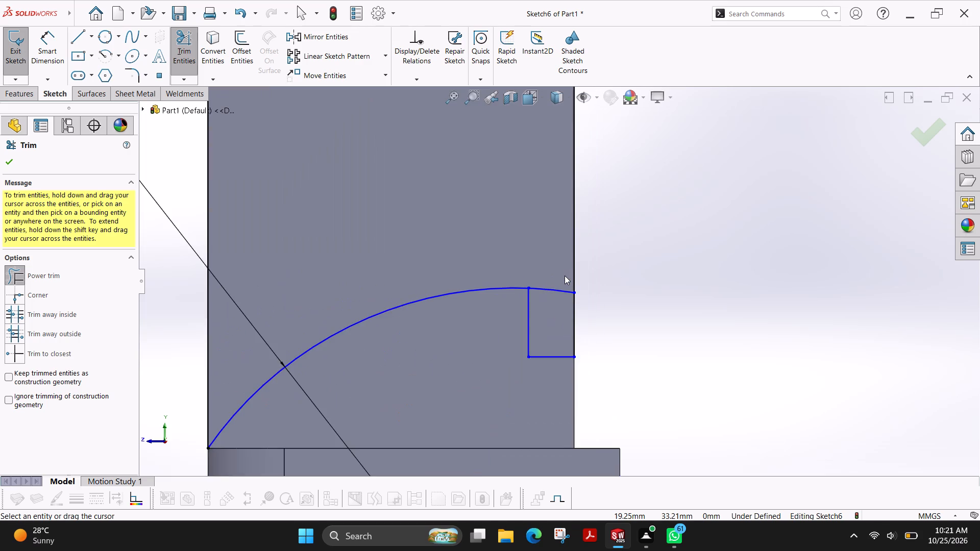
{"action": "scroll", "coordinate": [565, 275], "scroll_direction": "up", "scroll_amount": 3}
{"action": "scroll", "coordinate": [564, 285], "scroll_direction": "down", "scroll_amount": 1}
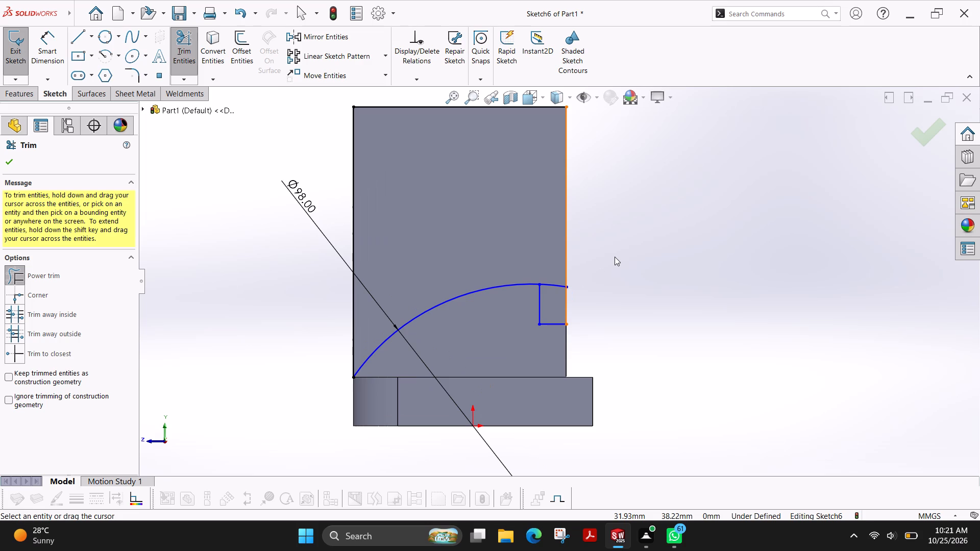
{"action": "scroll", "coordinate": [615, 256], "scroll_direction": "down", "scroll_amount": 1}
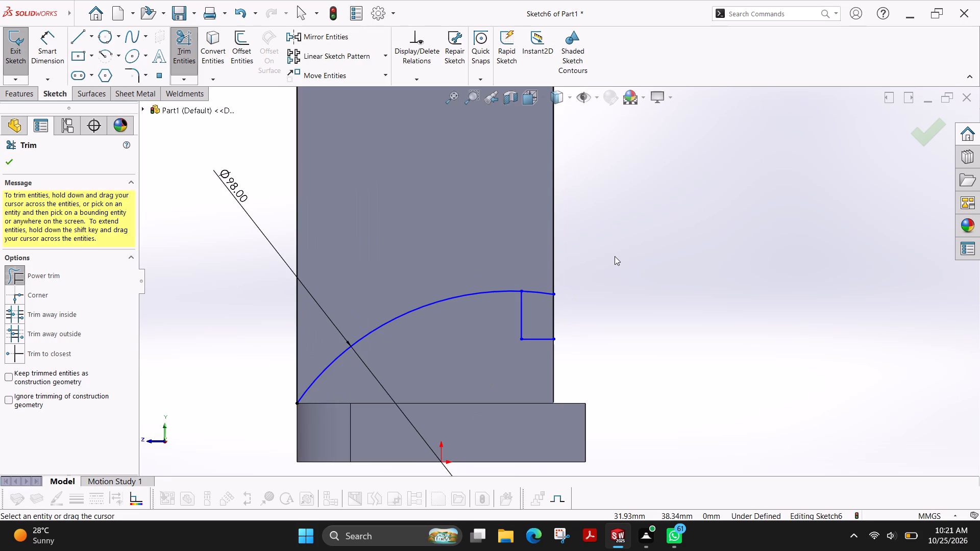
{"action": "scroll", "coordinate": [563, 224], "scroll_direction": "up", "scroll_amount": 1}
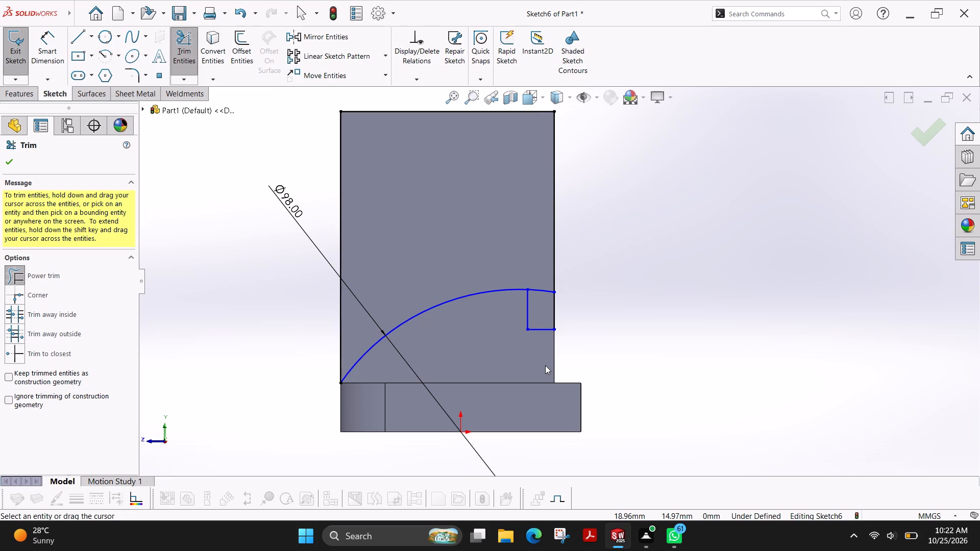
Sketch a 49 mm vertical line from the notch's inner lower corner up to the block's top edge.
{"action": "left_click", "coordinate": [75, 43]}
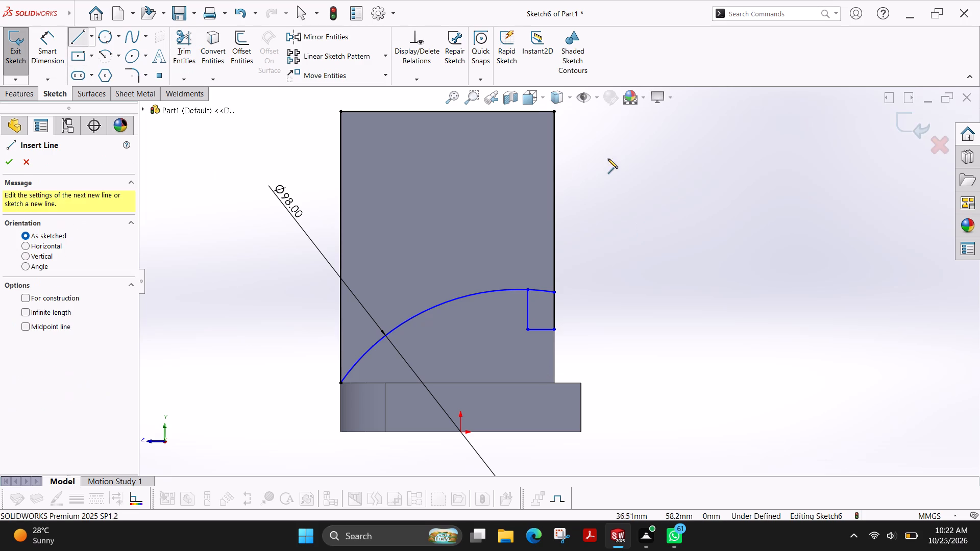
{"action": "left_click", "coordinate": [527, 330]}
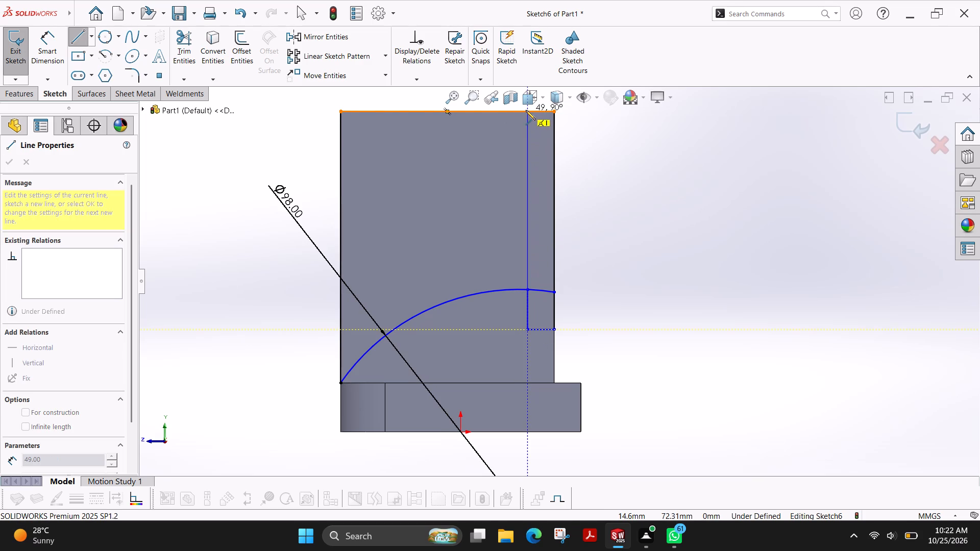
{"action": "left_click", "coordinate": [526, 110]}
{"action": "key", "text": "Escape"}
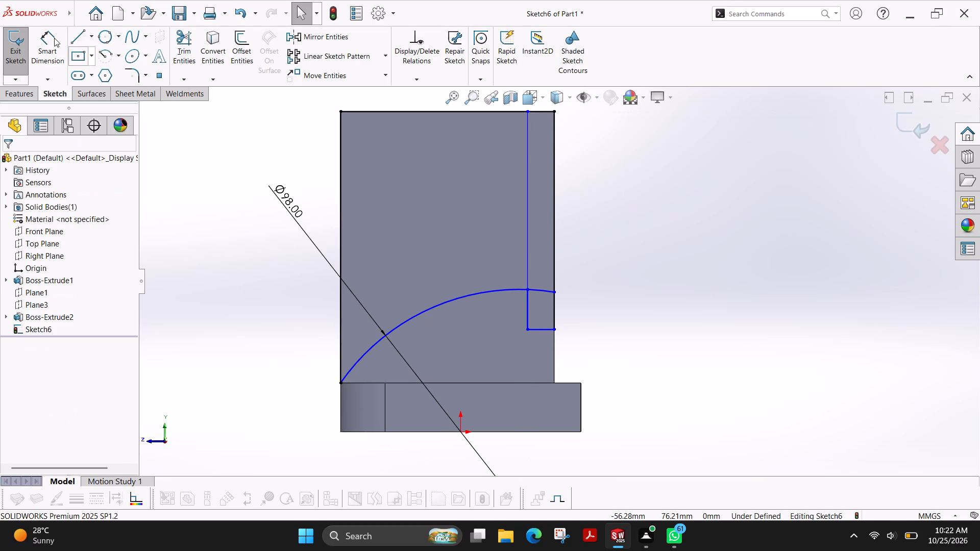
Trim away the top line, side line and arc beyond the notch's inner edge, plus the new vertical line above the arc.
{"action": "left_click", "coordinate": [182, 38]}
{"action": "scroll", "coordinate": [566, 134], "scroll_direction": "up", "scroll_amount": 1}
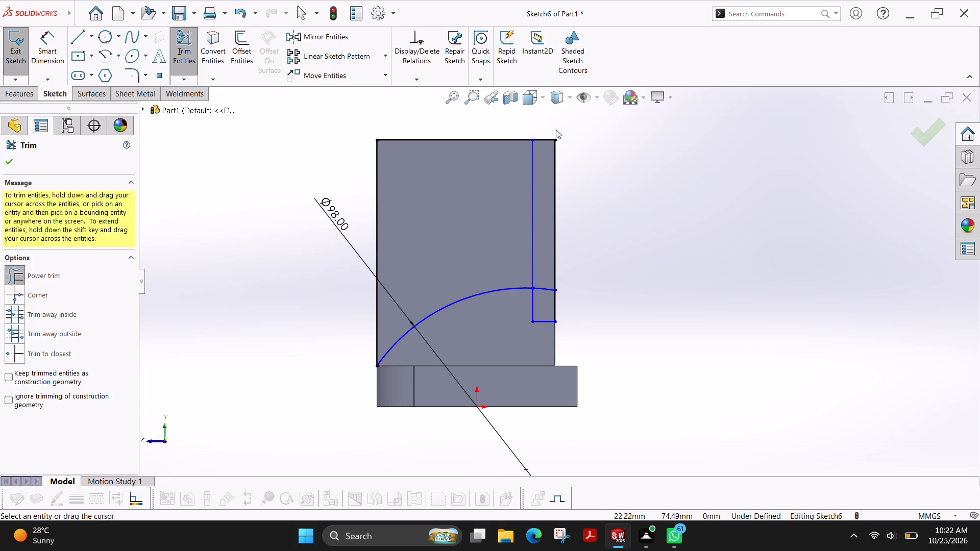
{"action": "left_click_drag", "start_coordinate": [546, 127], "coordinate": [565, 185]}
{"action": "scroll", "coordinate": [557, 227], "scroll_direction": "down", "scroll_amount": 3}
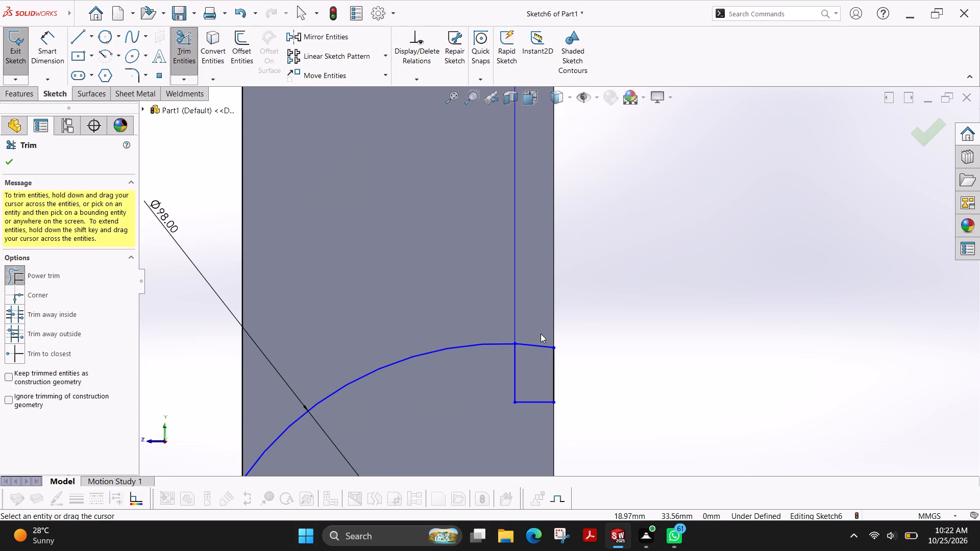
{"action": "left_click_drag", "start_coordinate": [540, 334], "coordinate": [552, 368]}
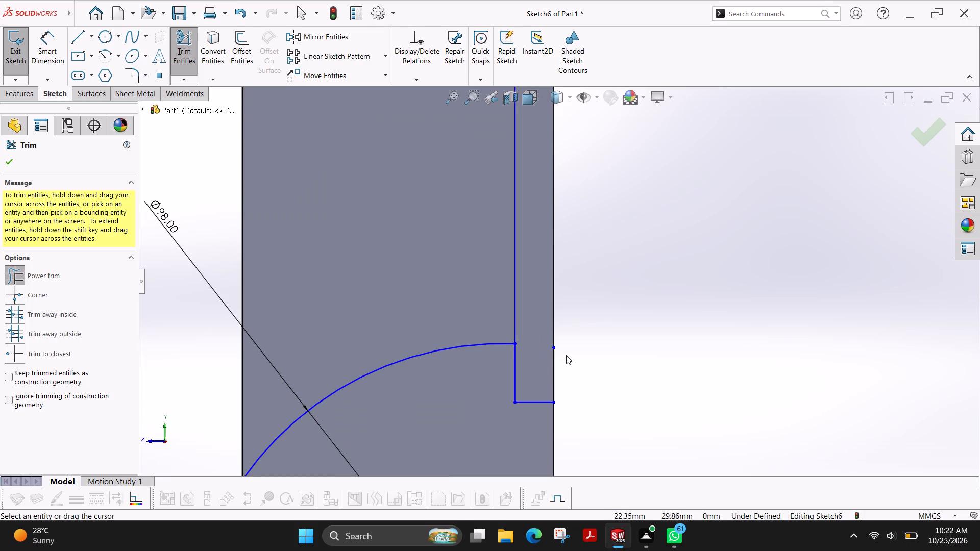
{"action": "left_click_drag", "start_coordinate": [567, 355], "coordinate": [535, 367]}
{"action": "scroll", "coordinate": [558, 294], "scroll_direction": "up", "scroll_amount": 2}
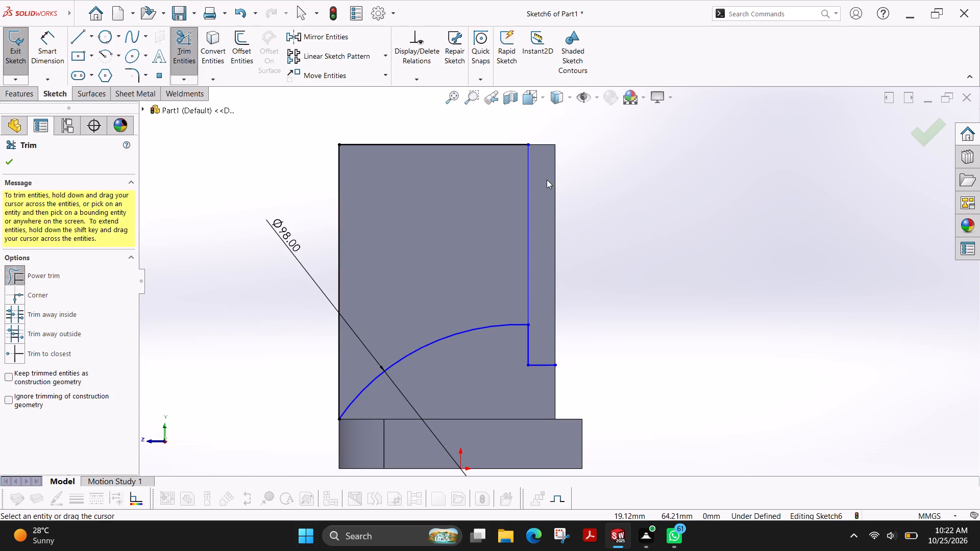
{"action": "scroll", "coordinate": [537, 184], "scroll_direction": "down", "scroll_amount": 1}
{"action": "left_click_drag", "start_coordinate": [550, 248], "coordinate": [517, 265]}
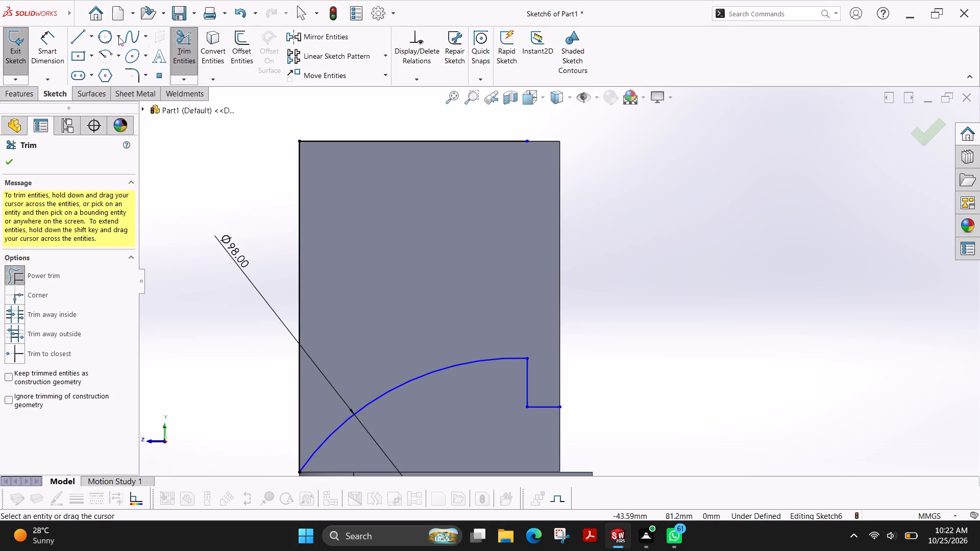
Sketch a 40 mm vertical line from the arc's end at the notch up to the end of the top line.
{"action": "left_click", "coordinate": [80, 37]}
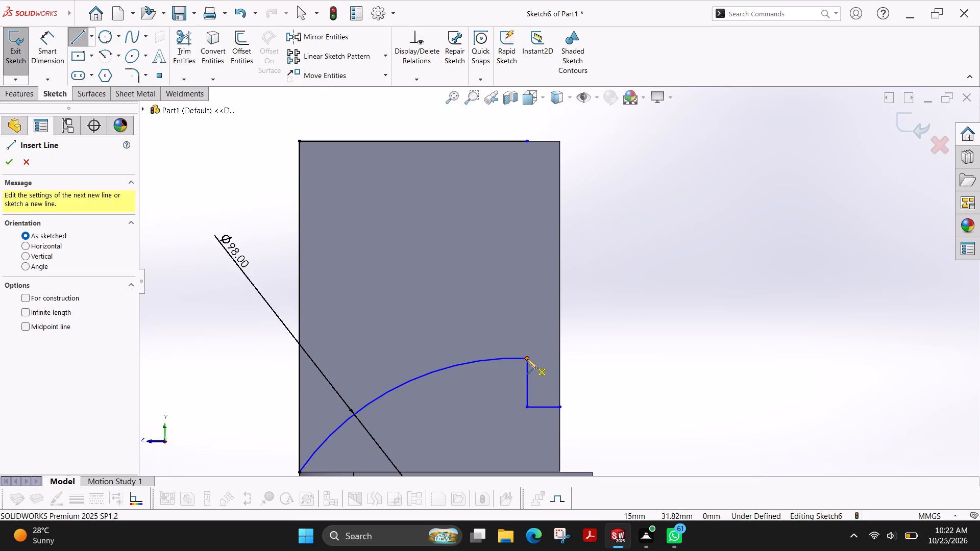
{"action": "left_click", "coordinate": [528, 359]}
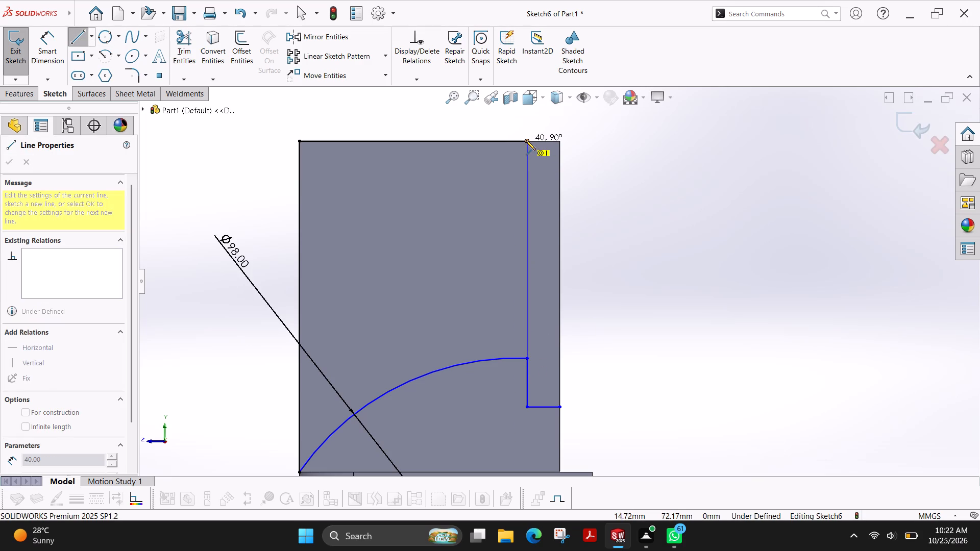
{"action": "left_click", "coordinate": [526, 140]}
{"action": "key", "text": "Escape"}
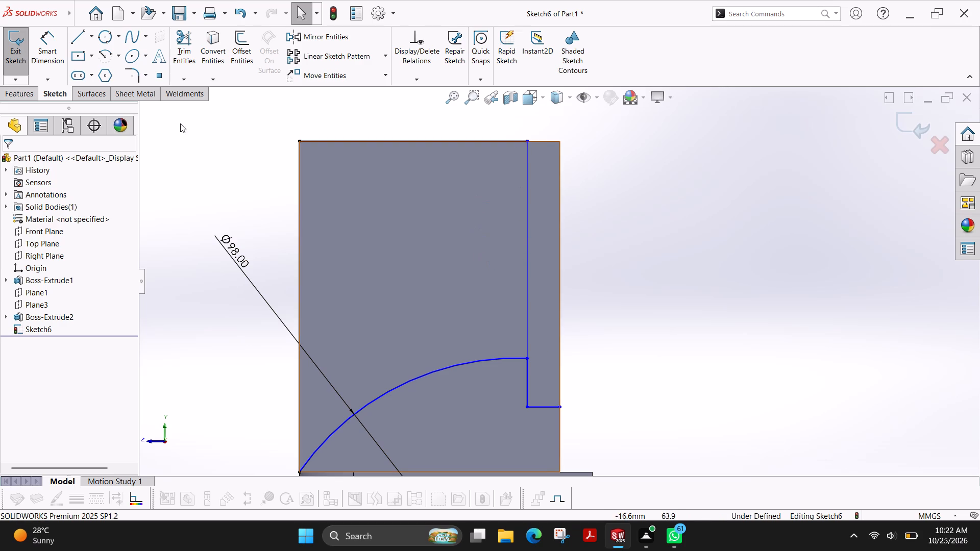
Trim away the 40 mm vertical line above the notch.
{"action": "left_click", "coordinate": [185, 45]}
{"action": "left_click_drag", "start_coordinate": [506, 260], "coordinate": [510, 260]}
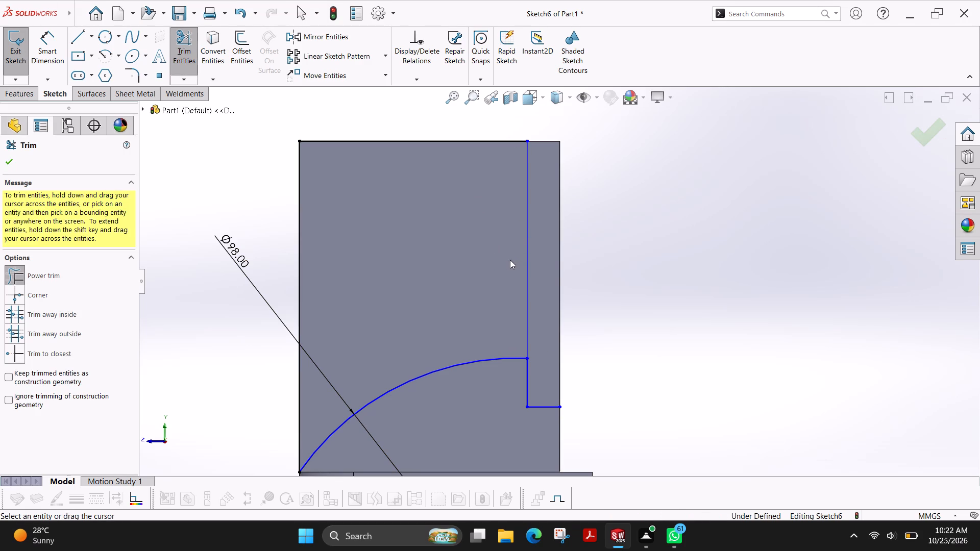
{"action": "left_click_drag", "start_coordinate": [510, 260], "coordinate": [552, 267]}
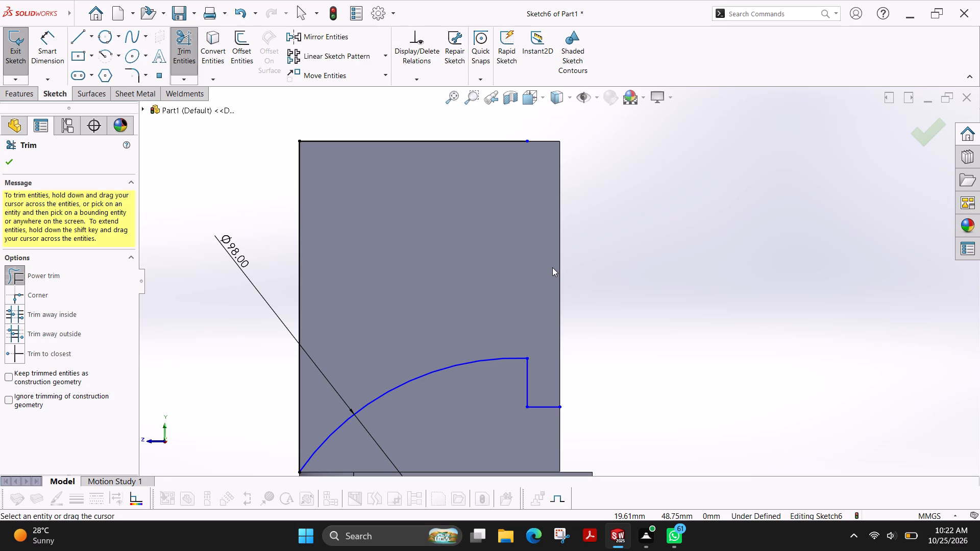
Sketch a vertical line from the notch's outer end to the block's top corner, continued by a 48 mm line across the top.
{"action": "left_click", "coordinate": [73, 43]}
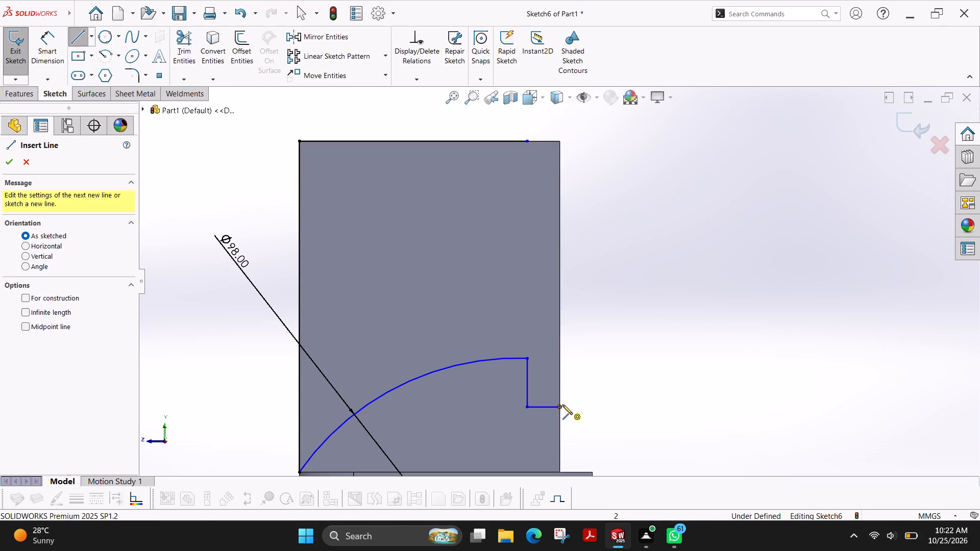
{"action": "left_click", "coordinate": [560, 406]}
{"action": "left_click", "coordinate": [561, 140]}
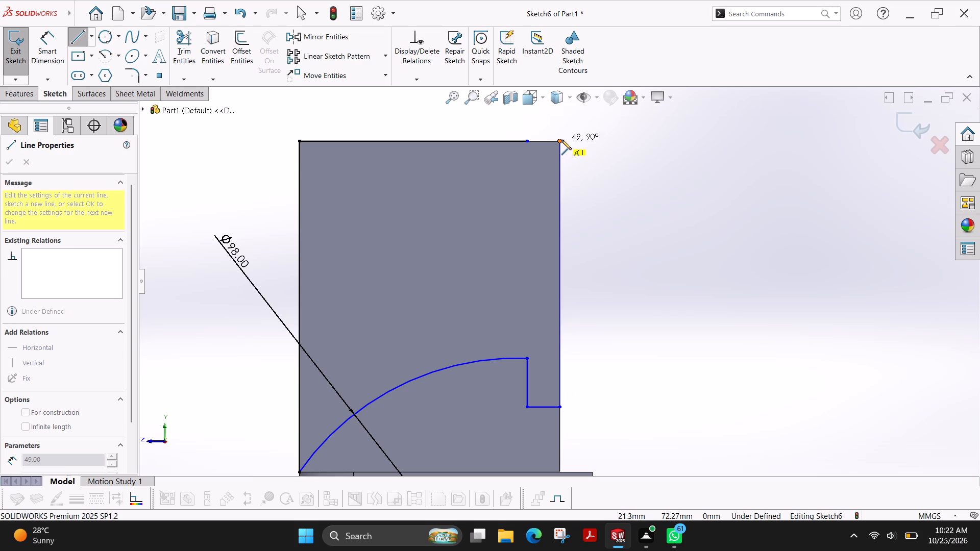
{"action": "left_click", "coordinate": [299, 141]}
{"action": "key", "text": "Escape"}
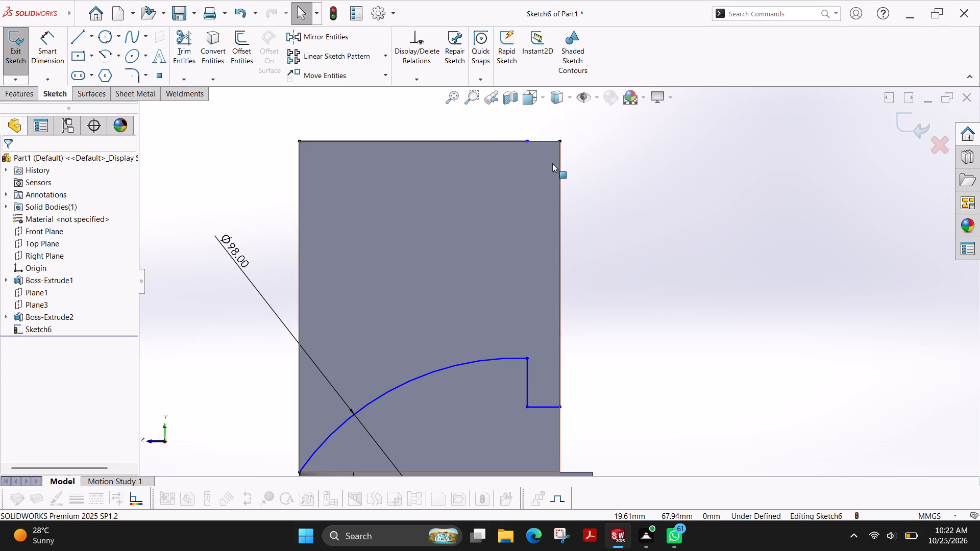
Move the shortened top line's free endpoint onto the block's top corner above the notch.
{"action": "scroll", "coordinate": [488, 307], "scroll_direction": "up", "scroll_amount": 1}
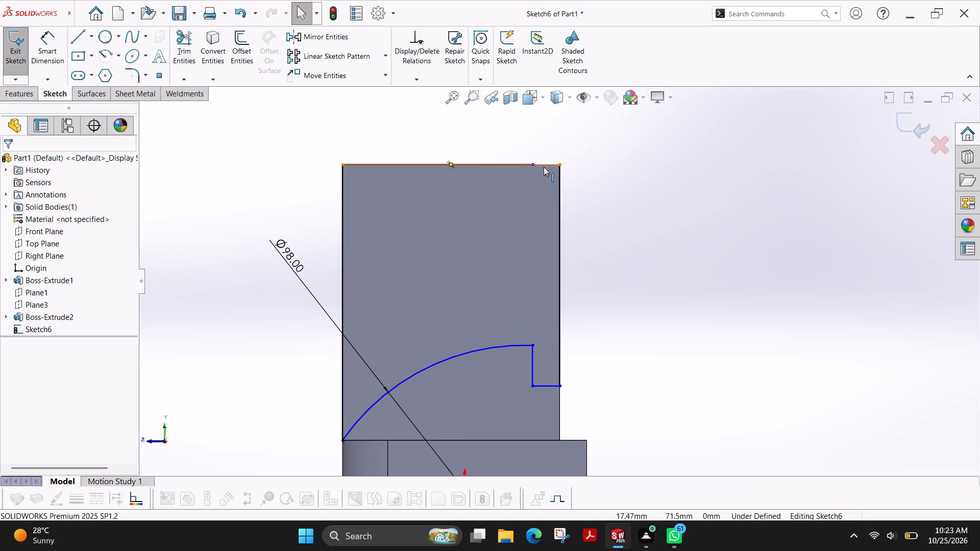
{"action": "left_click_drag", "start_coordinate": [533, 165], "coordinate": [559, 166]}
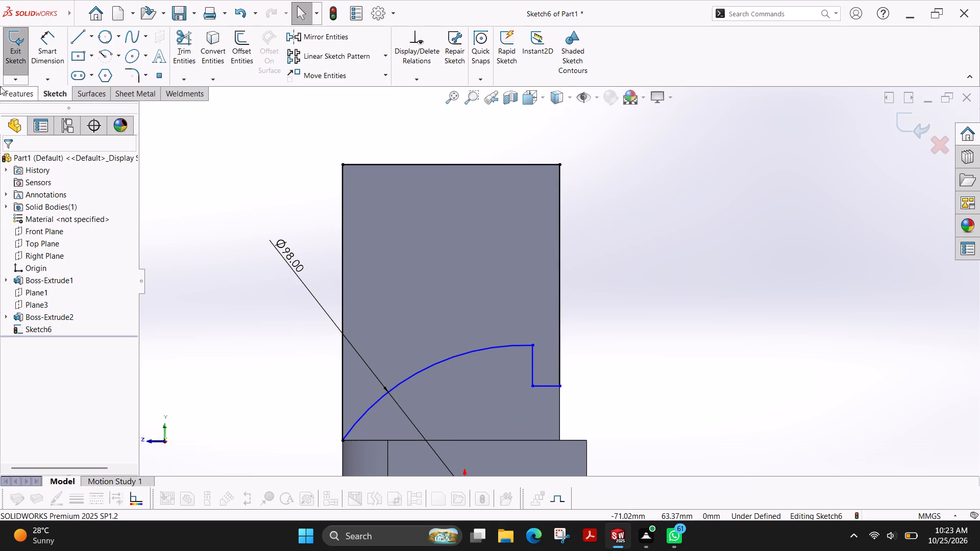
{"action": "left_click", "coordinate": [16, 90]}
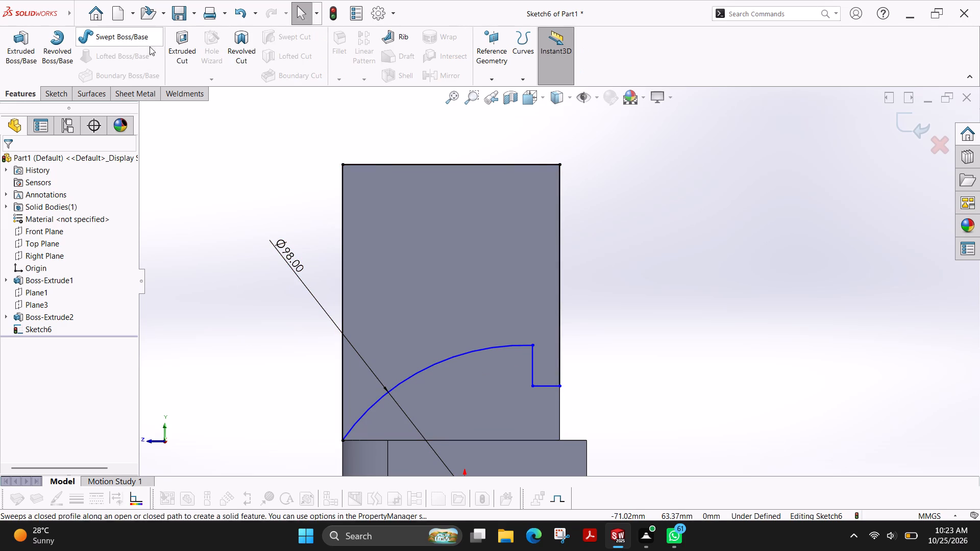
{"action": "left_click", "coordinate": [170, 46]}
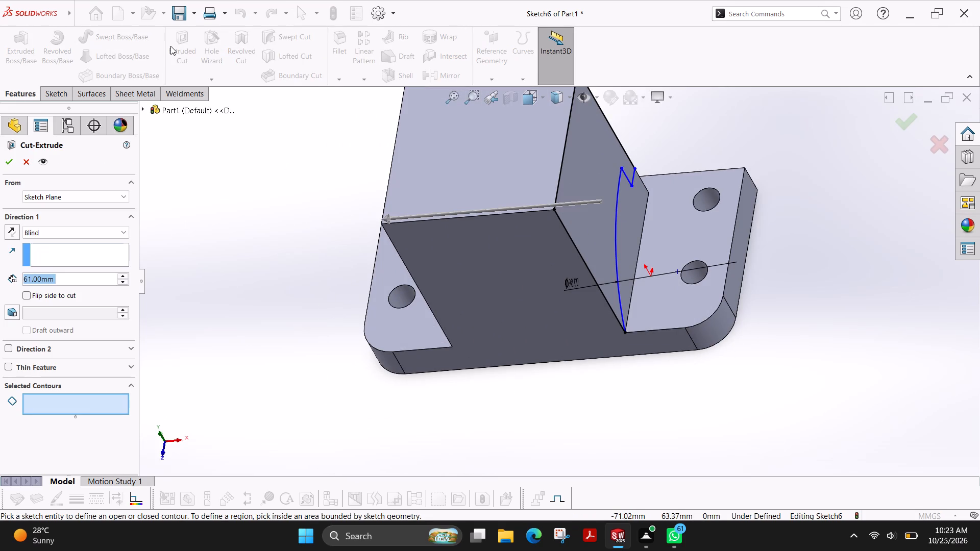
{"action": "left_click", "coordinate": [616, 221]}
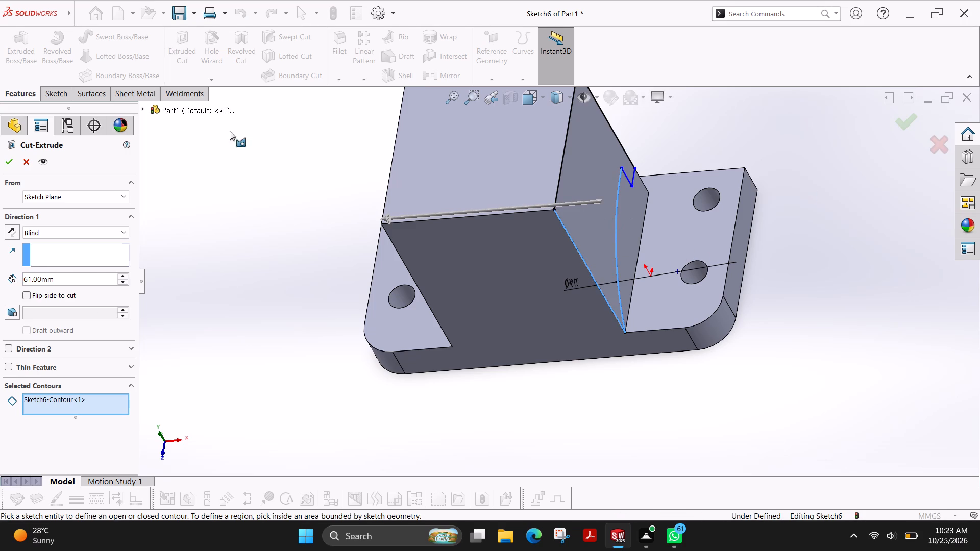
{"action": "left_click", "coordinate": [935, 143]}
Exit the side-profile sketch.
{"action": "left_click", "coordinate": [916, 132]}
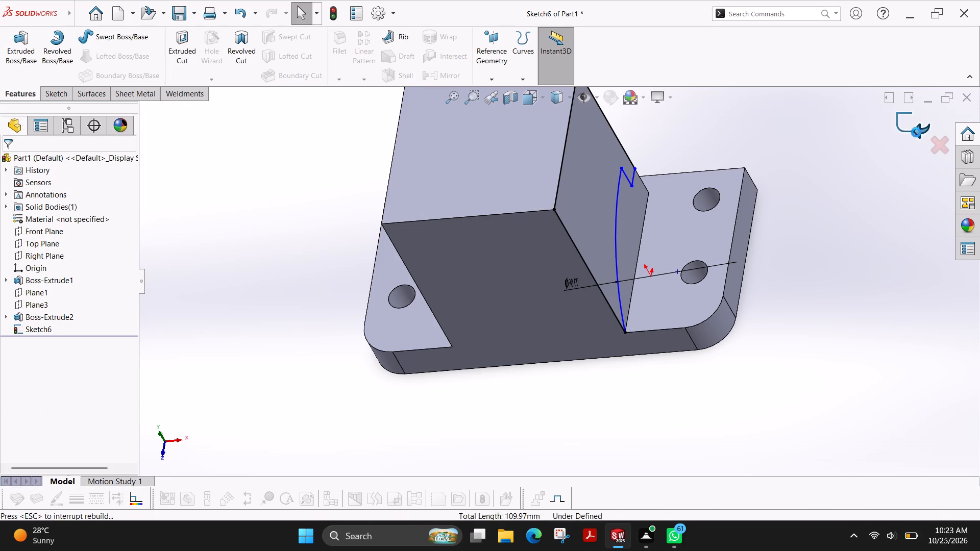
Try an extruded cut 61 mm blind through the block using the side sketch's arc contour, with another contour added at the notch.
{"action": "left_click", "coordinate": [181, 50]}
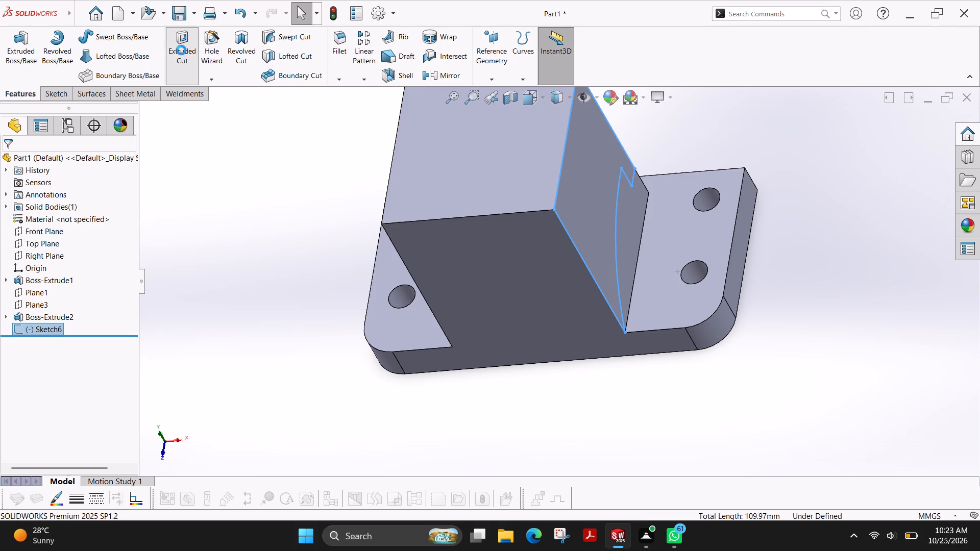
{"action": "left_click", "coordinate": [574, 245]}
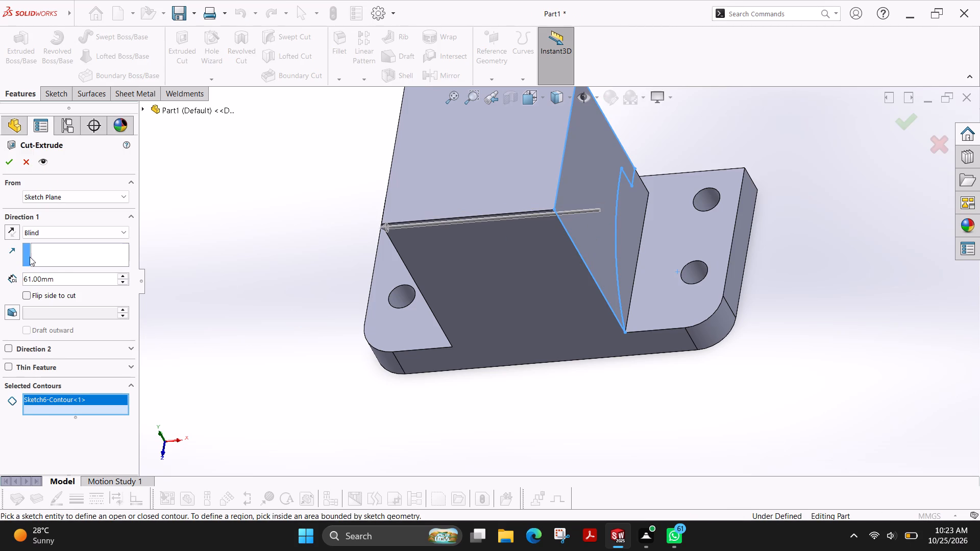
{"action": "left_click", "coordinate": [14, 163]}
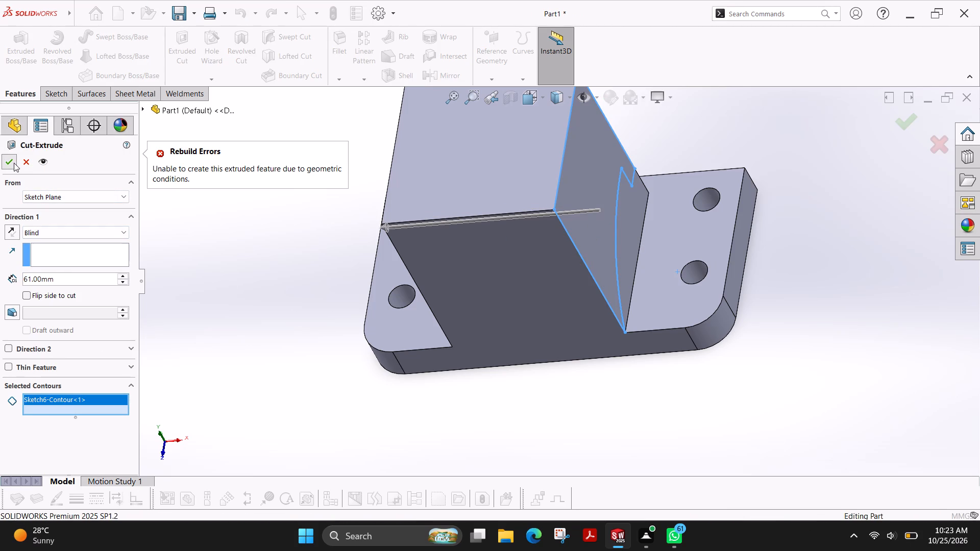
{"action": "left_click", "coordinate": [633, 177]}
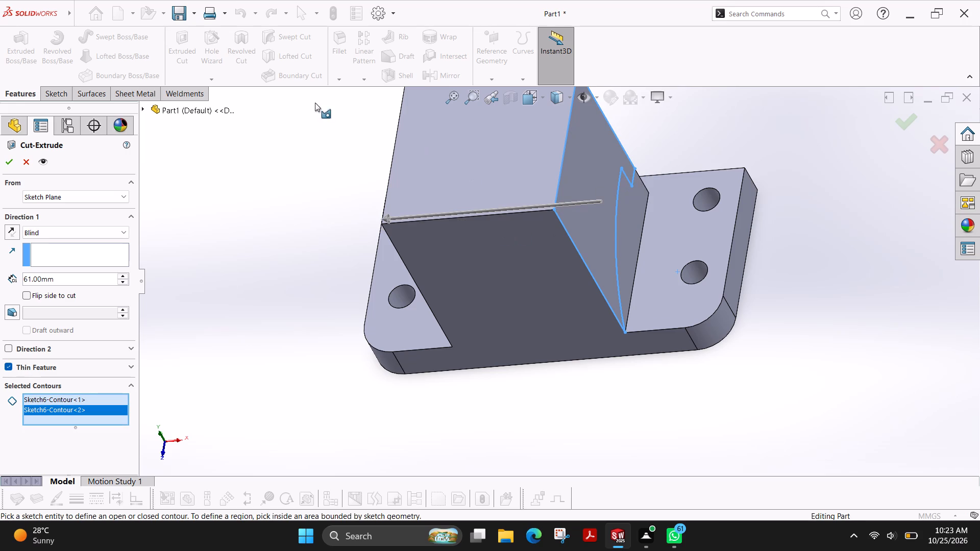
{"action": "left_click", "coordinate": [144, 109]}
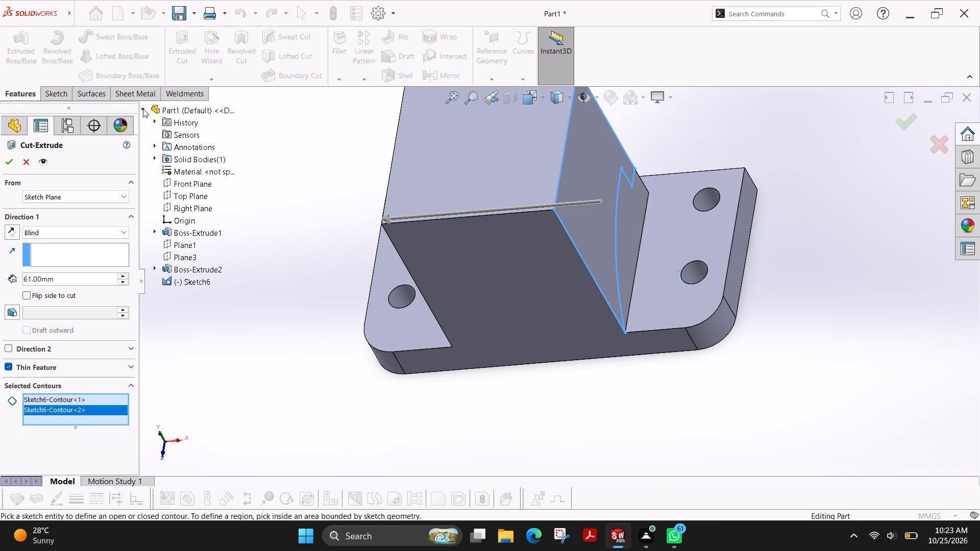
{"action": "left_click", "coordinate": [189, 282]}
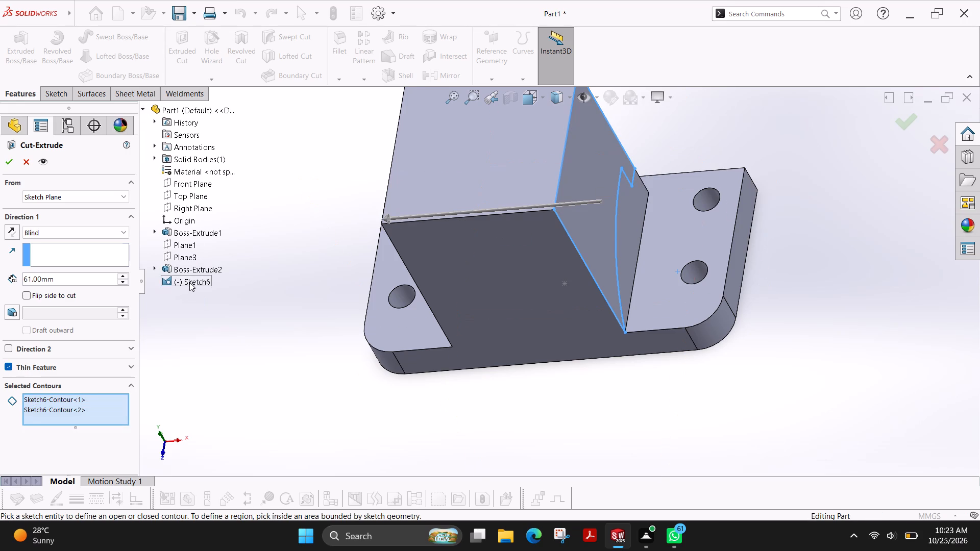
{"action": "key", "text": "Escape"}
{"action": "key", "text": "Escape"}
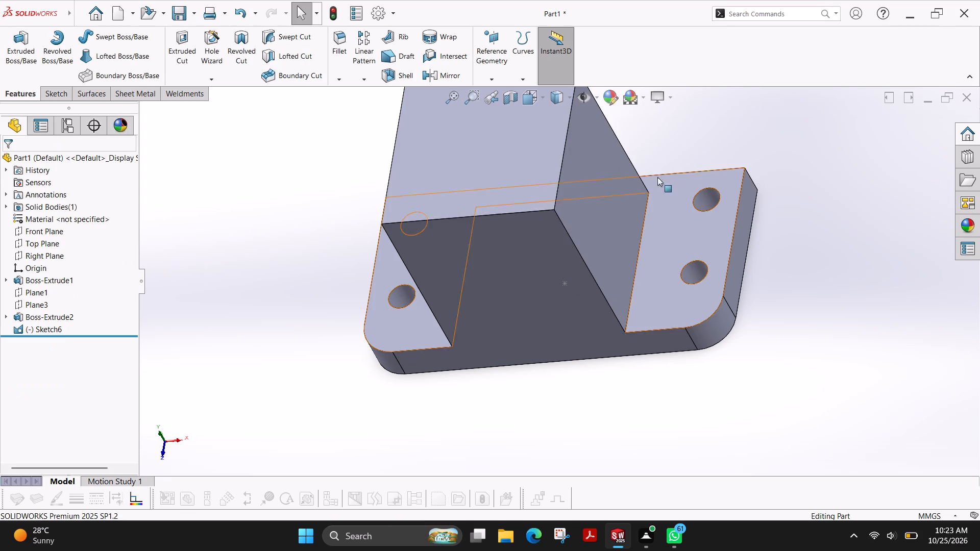
Reopen the block's side-profile sketch for editing.
{"action": "middle_click_drag", "start_coordinate": [699, 195], "coordinate": [643, 224], "text": "ctrl+shift"}
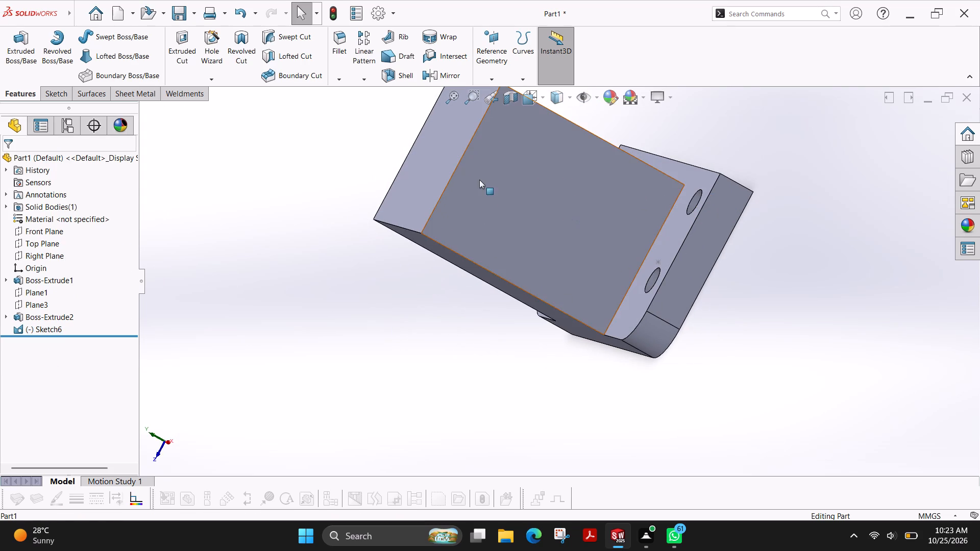
{"action": "left_click", "coordinate": [50, 91]}
{"action": "left_click", "coordinate": [18, 41]}
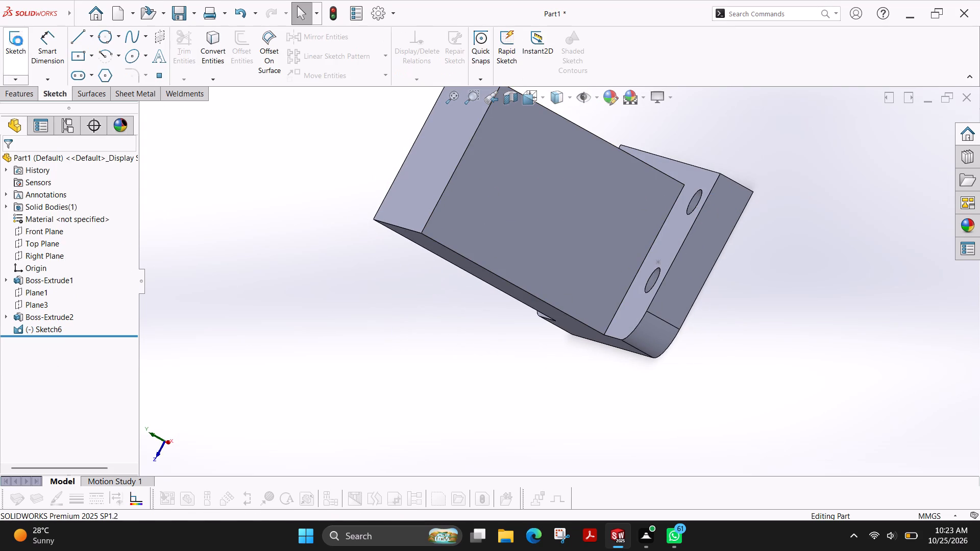
{"action": "left_click", "coordinate": [193, 282]}
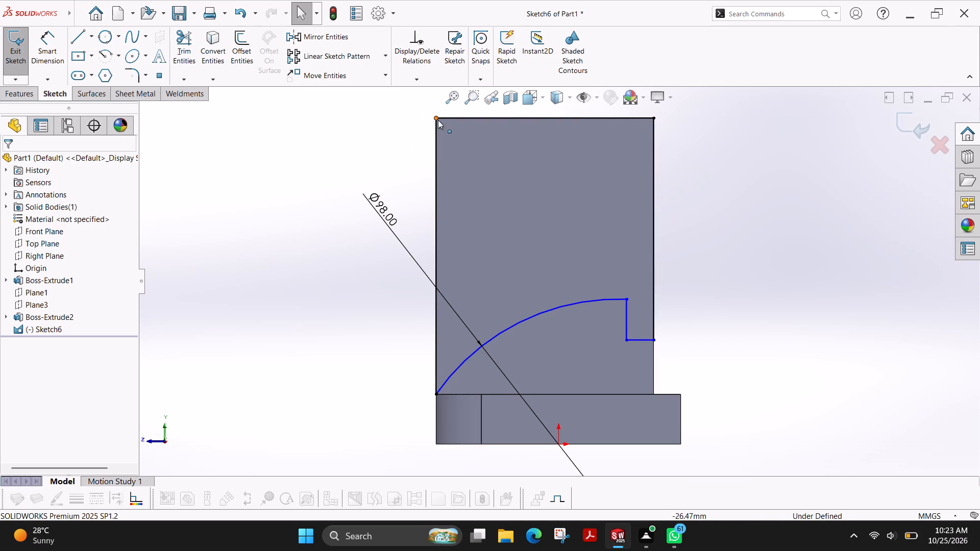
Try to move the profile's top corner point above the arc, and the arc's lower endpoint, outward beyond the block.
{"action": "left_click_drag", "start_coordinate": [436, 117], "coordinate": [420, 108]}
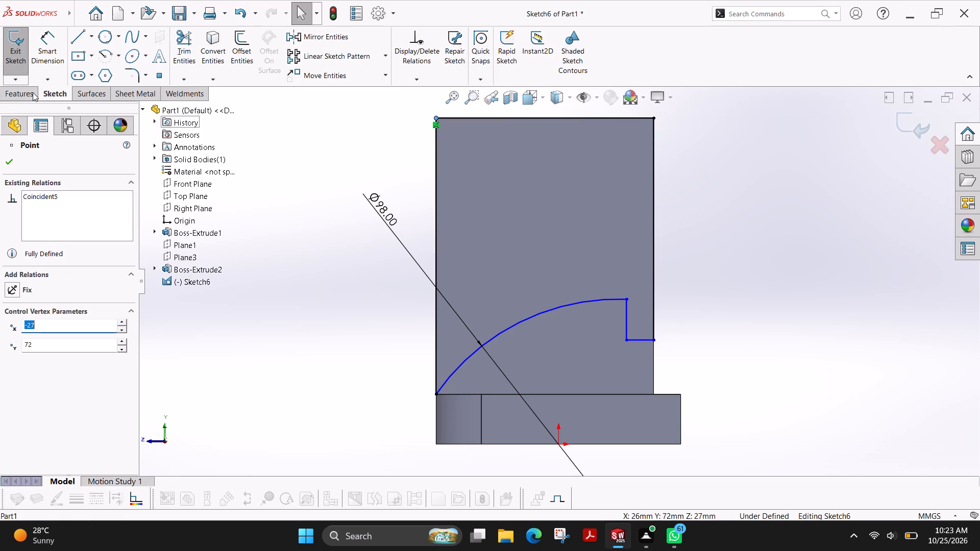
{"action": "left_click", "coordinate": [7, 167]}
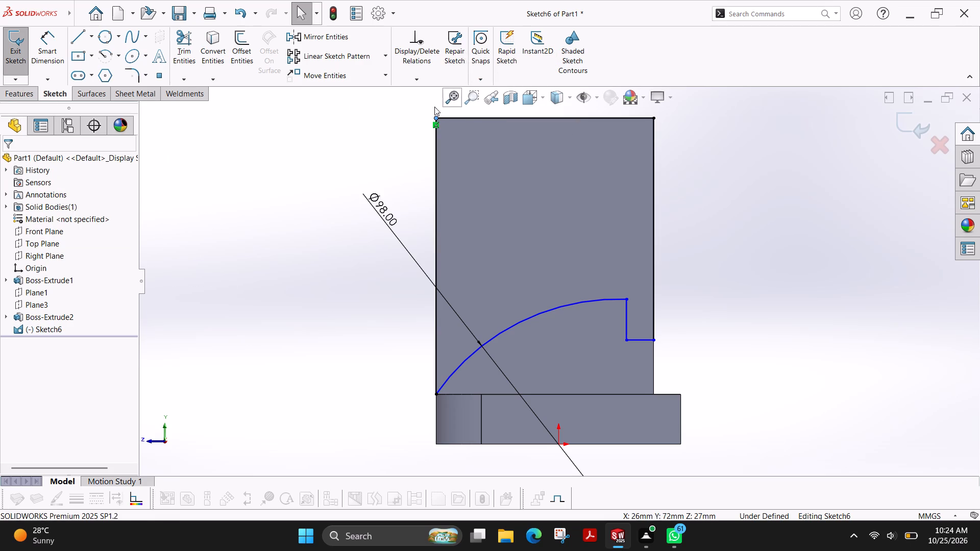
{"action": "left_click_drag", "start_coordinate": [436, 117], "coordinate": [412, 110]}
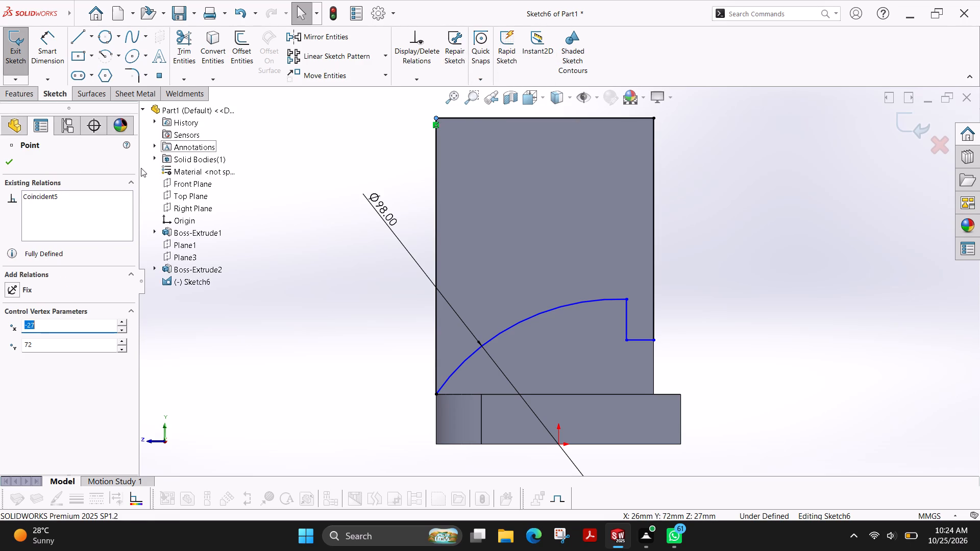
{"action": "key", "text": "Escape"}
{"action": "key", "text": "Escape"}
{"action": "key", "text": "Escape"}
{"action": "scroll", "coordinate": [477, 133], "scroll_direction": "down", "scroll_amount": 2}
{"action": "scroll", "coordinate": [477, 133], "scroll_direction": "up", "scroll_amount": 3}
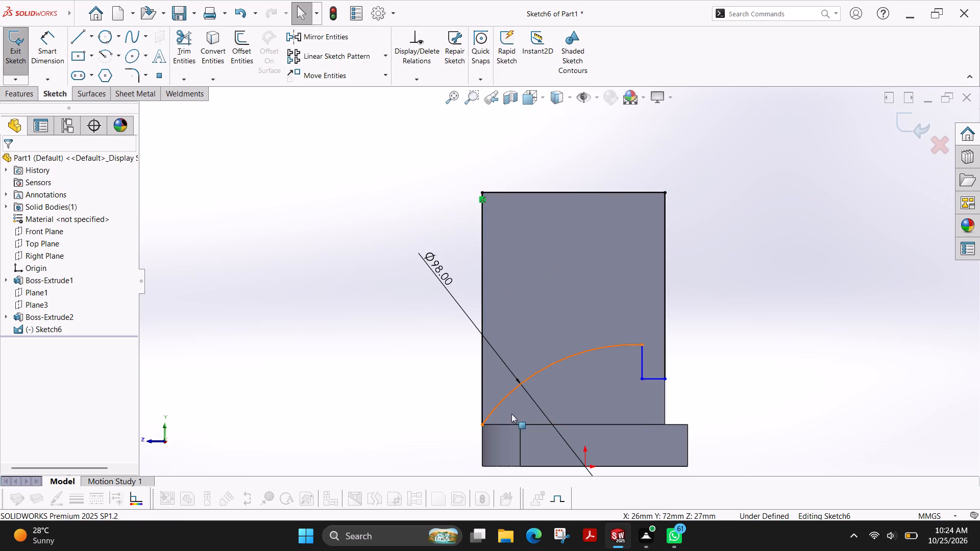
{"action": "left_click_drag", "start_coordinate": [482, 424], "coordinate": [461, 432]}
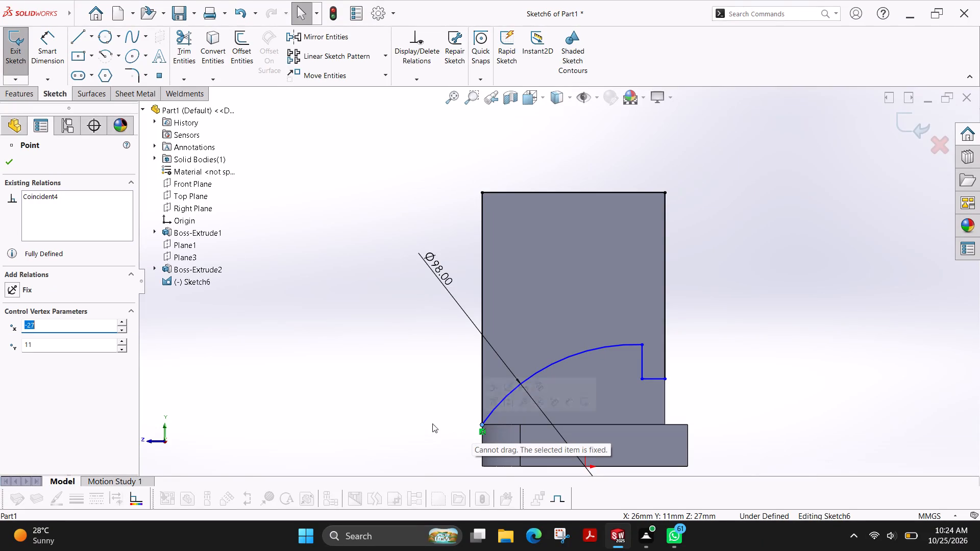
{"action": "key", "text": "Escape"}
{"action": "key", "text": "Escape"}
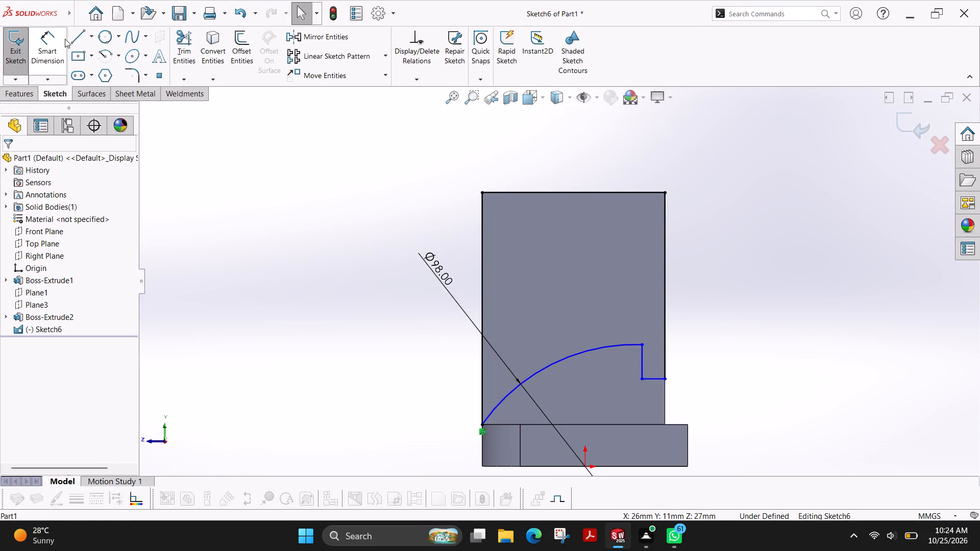
Sketch connected lines around the outside of the block from the arc's lower end to the notch's outer end, about 84 mm across the top.
{"action": "left_click", "coordinate": [75, 39]}
{"action": "left_click", "coordinate": [482, 427]}
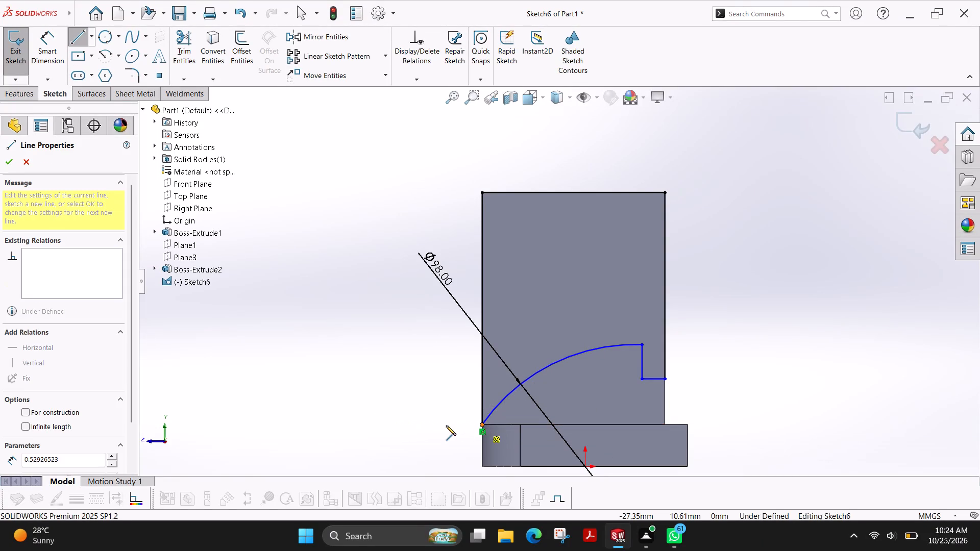
{"action": "left_click", "coordinate": [437, 427]}
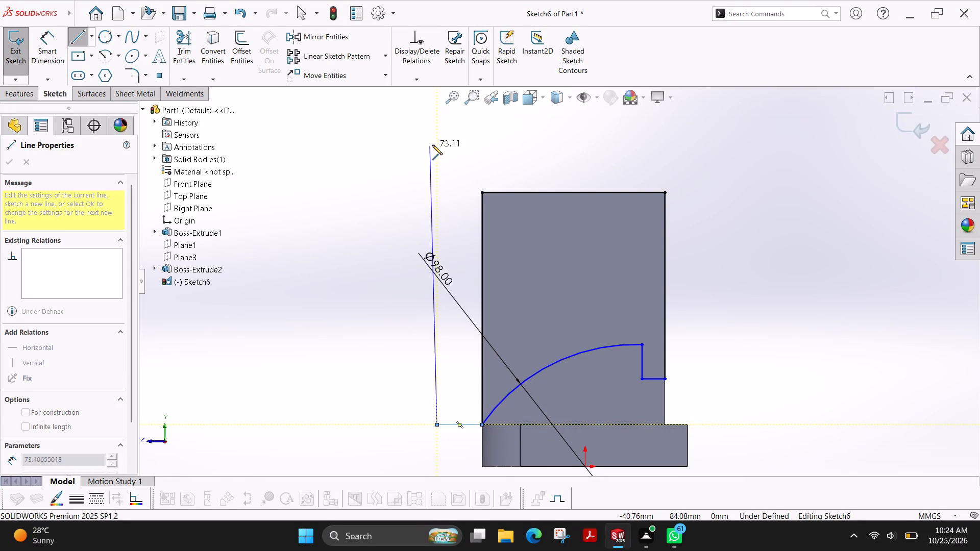
{"action": "left_click", "coordinate": [437, 139]}
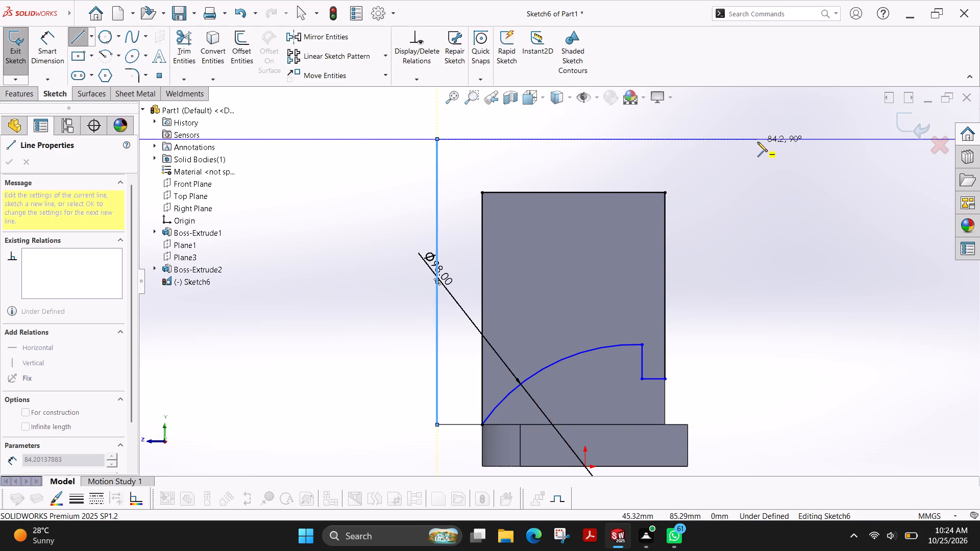
{"action": "left_click_drag", "start_coordinate": [758, 141], "coordinate": [759, 147]}
{"action": "left_click", "coordinate": [753, 359]}
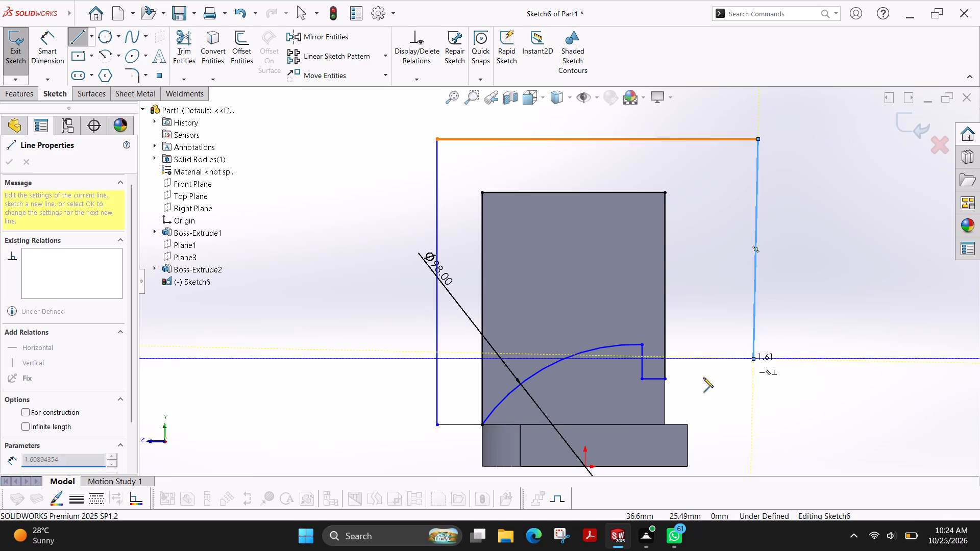
{"action": "left_click", "coordinate": [665, 379]}
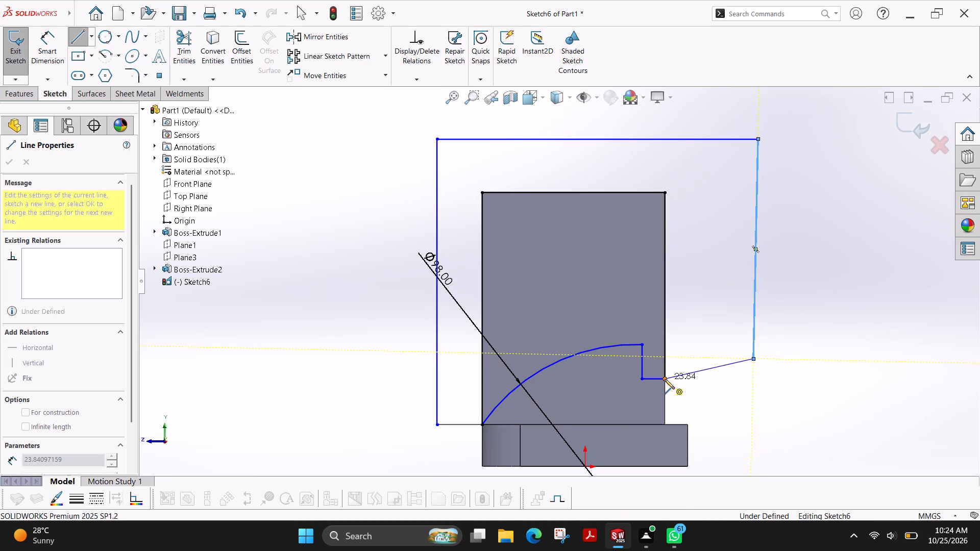
{"action": "key", "text": "Escape"}
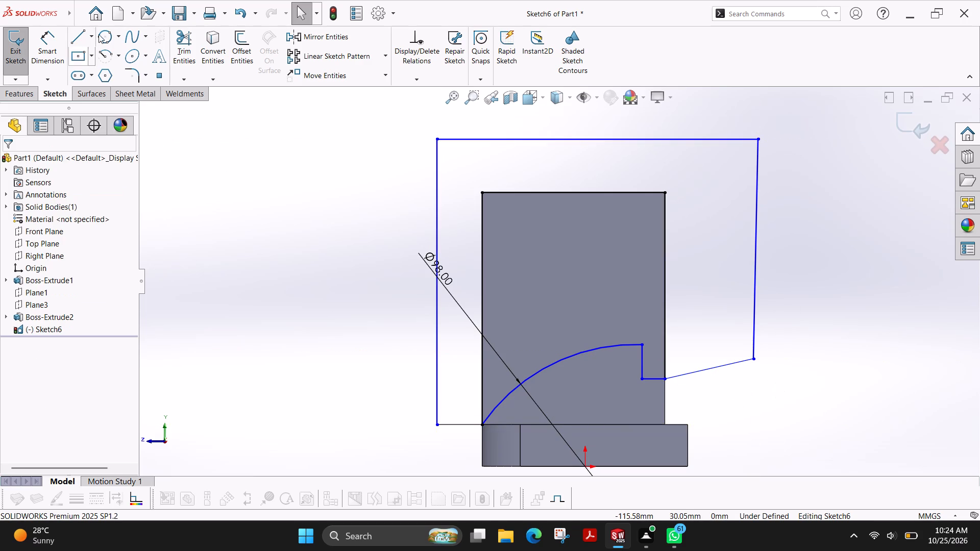
Trim away the inner profile lines lying on the block's two vertical edges and top edge.
{"action": "left_click", "coordinate": [184, 48]}
{"action": "left_click_drag", "start_coordinate": [465, 369], "coordinate": [504, 350]}
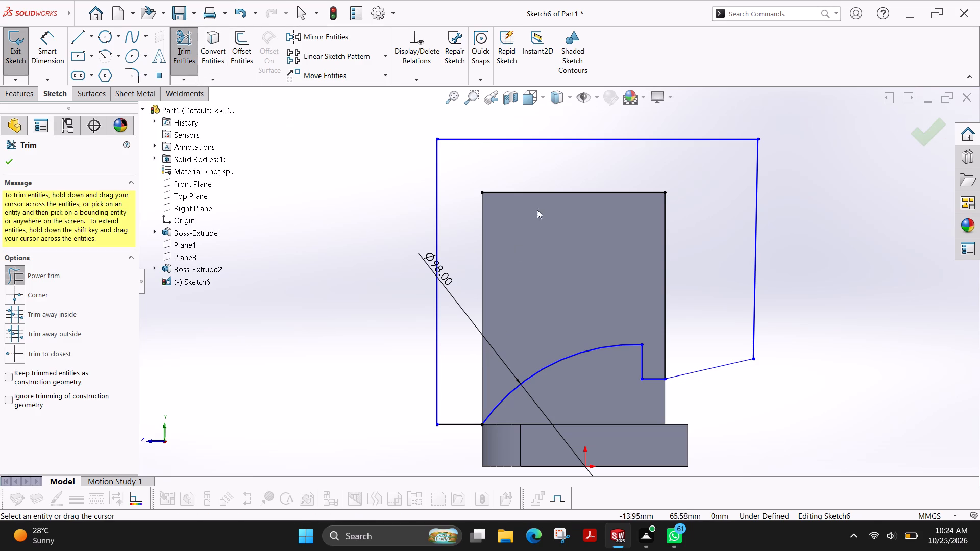
{"action": "left_click_drag", "start_coordinate": [564, 184], "coordinate": [691, 311]}
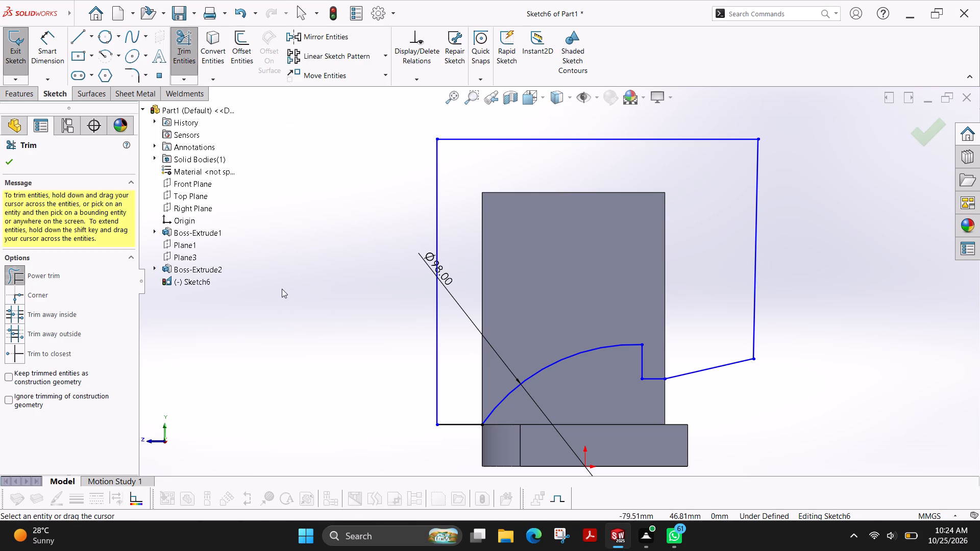
{"action": "left_click", "coordinate": [9, 164]}
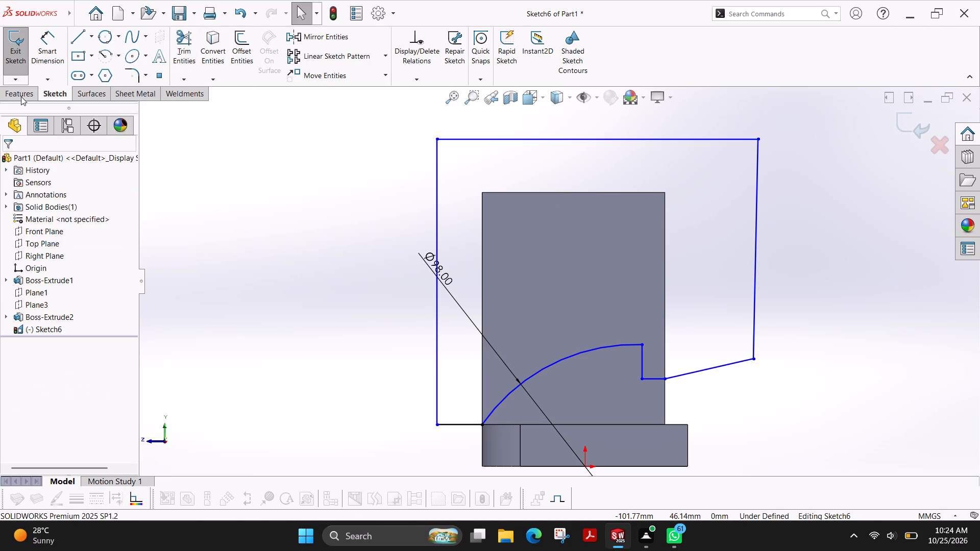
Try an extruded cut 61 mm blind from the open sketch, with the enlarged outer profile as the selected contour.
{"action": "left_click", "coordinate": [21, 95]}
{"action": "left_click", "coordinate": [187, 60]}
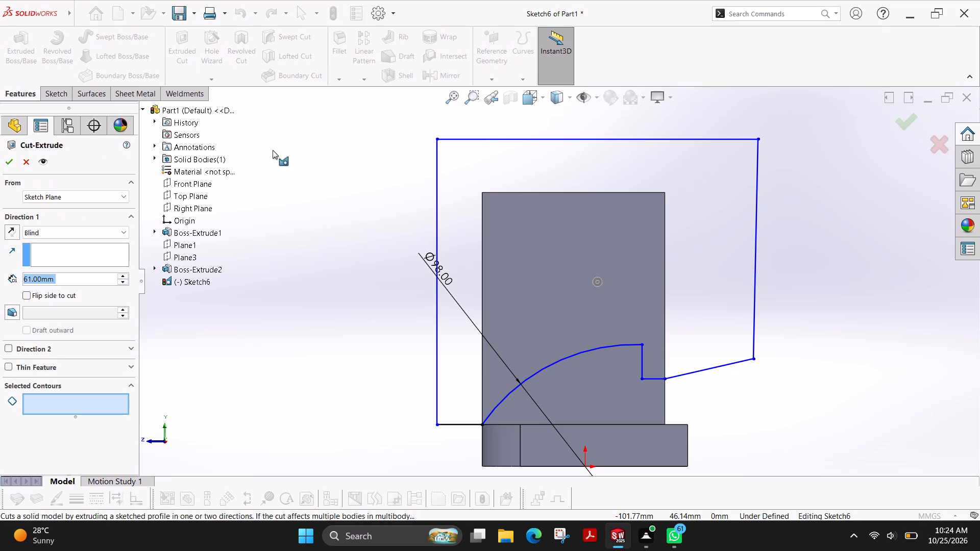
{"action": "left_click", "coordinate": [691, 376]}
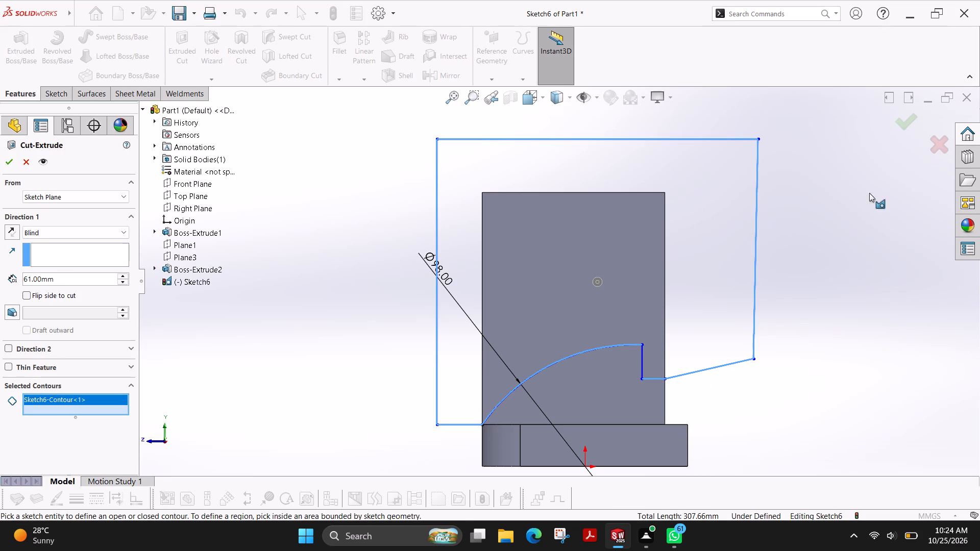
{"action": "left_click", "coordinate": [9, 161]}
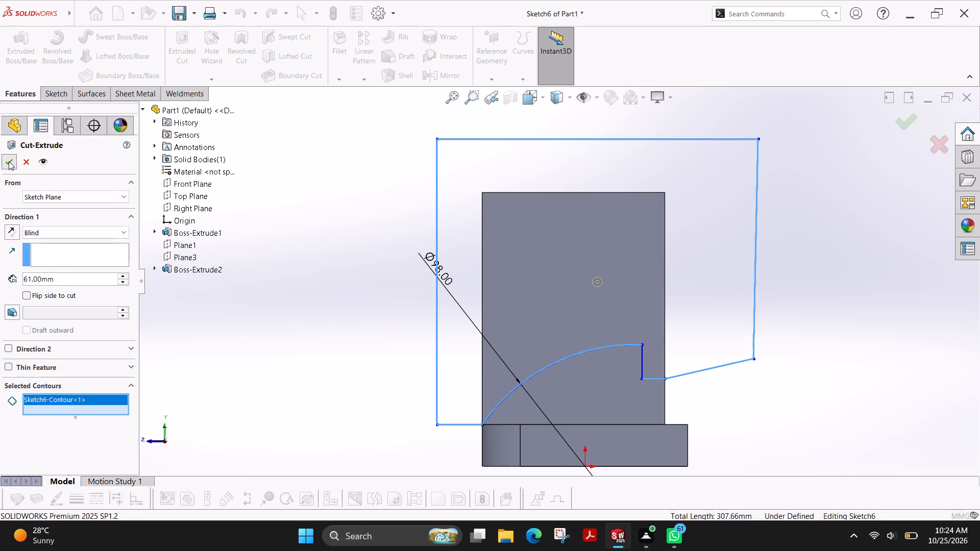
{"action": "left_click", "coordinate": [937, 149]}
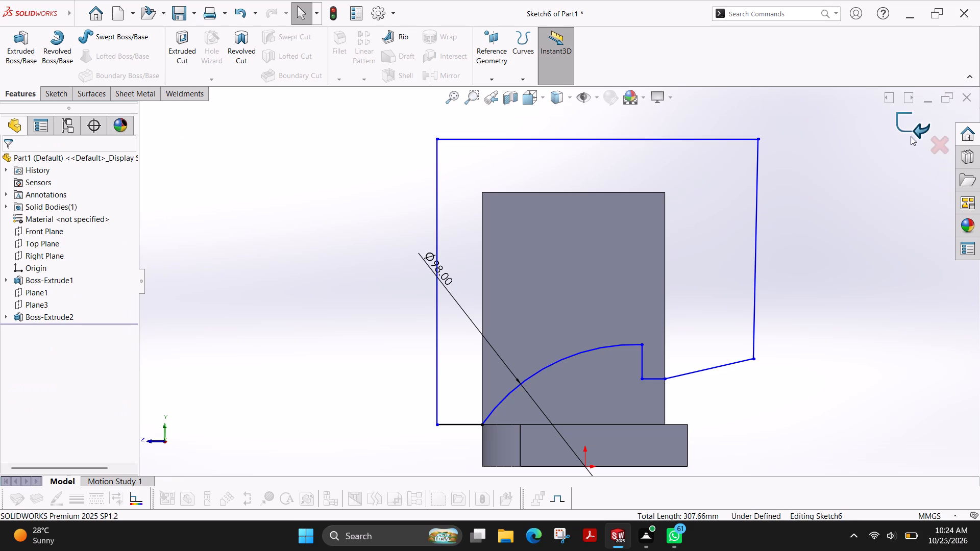
Exit the side-profile sketch.
{"action": "left_click", "coordinate": [911, 136]}
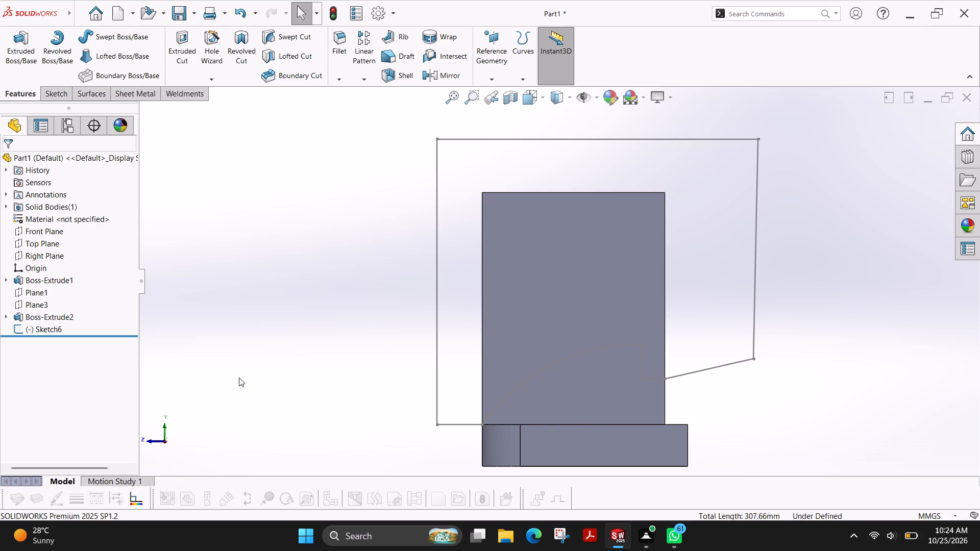
Cut the block with the side-profile sketch using a 61 mm blind extruded cut, merging the open contours.
{"action": "left_click", "coordinate": [186, 41]}
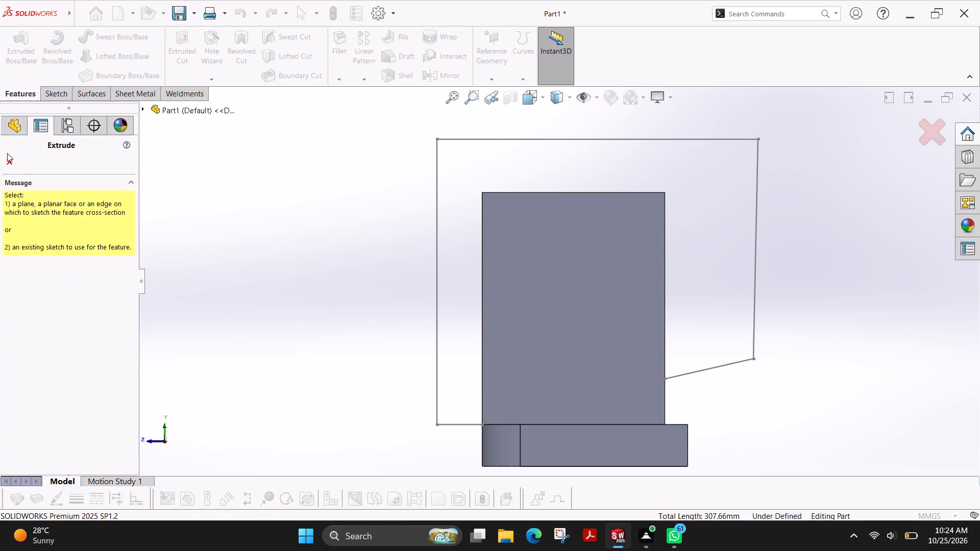
{"action": "left_click", "coordinate": [8, 163]}
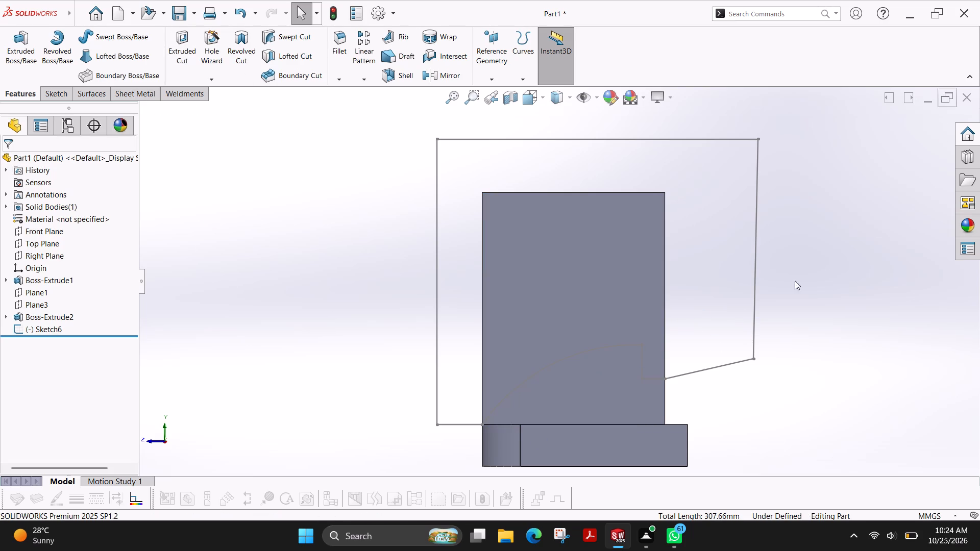
{"action": "middle_click_drag", "start_coordinate": [397, 265], "coordinate": [452, 285], "text": "ctrl+shift"}
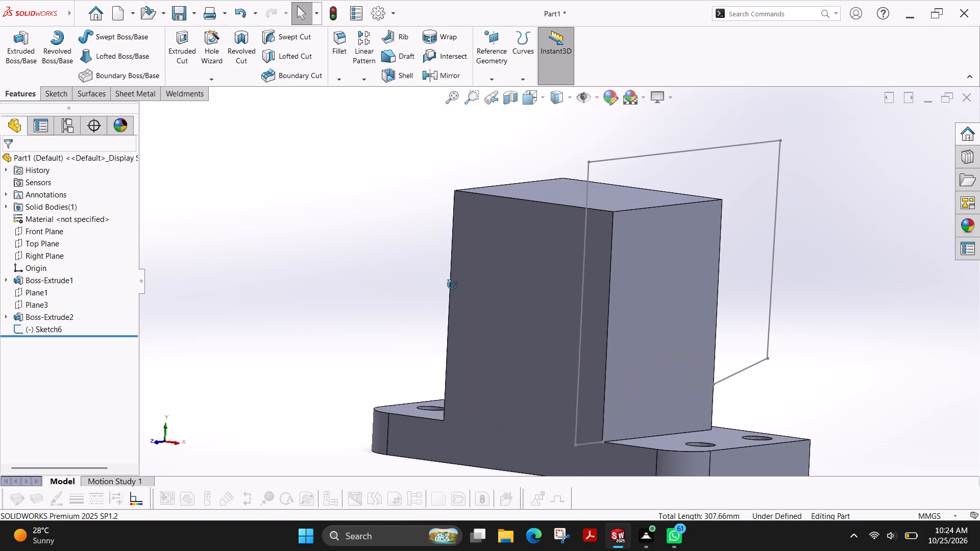
{"action": "middle_click_drag", "start_coordinate": [452, 285], "coordinate": [453, 285], "text": "ctrl+shift"}
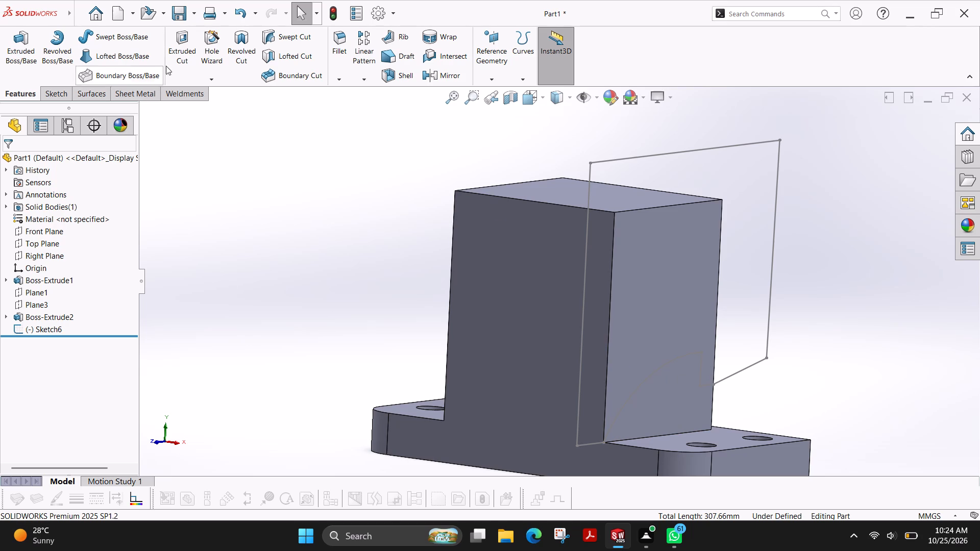
{"action": "left_click", "coordinate": [179, 47]}
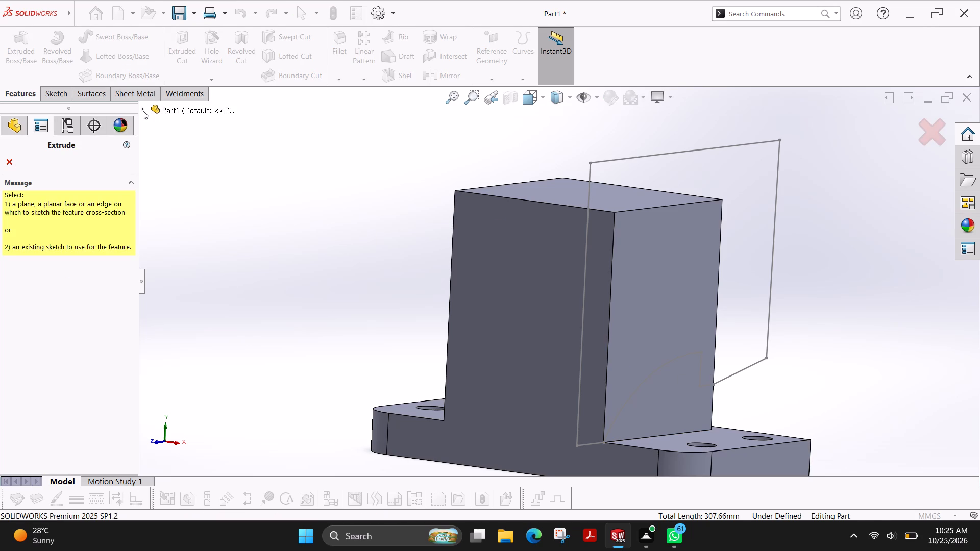
{"action": "left_click", "coordinate": [143, 111]}
{"action": "left_click", "coordinate": [194, 278]}
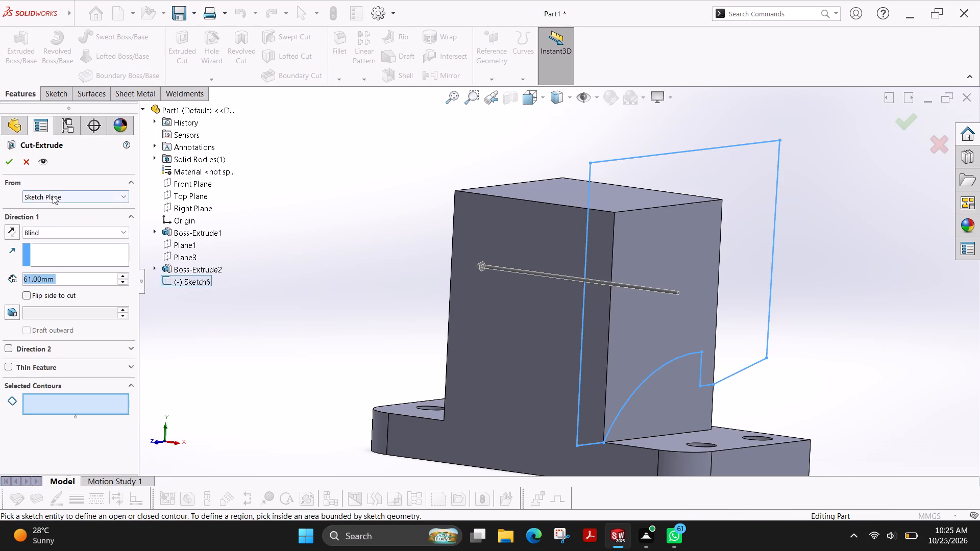
{"action": "left_click", "coordinate": [10, 164]}
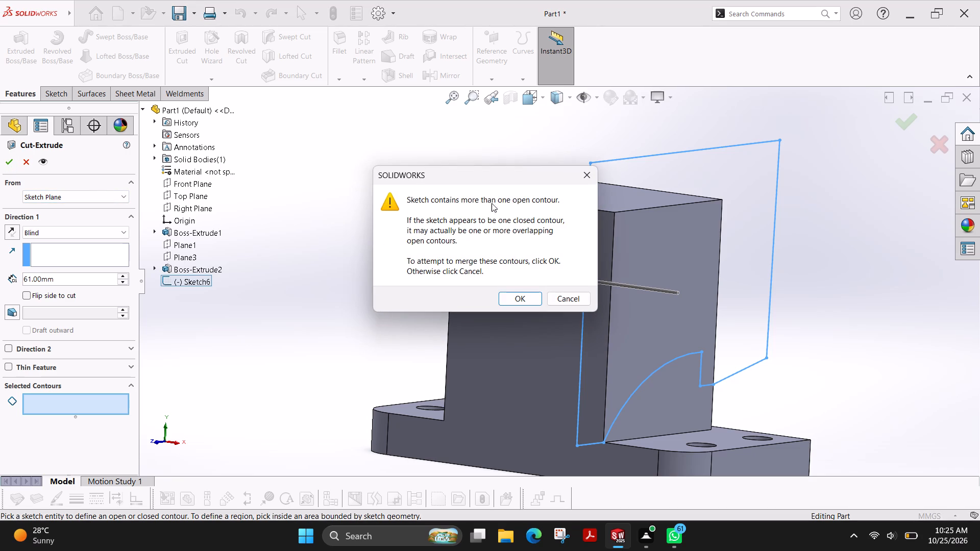
{"action": "left_click", "coordinate": [515, 300]}
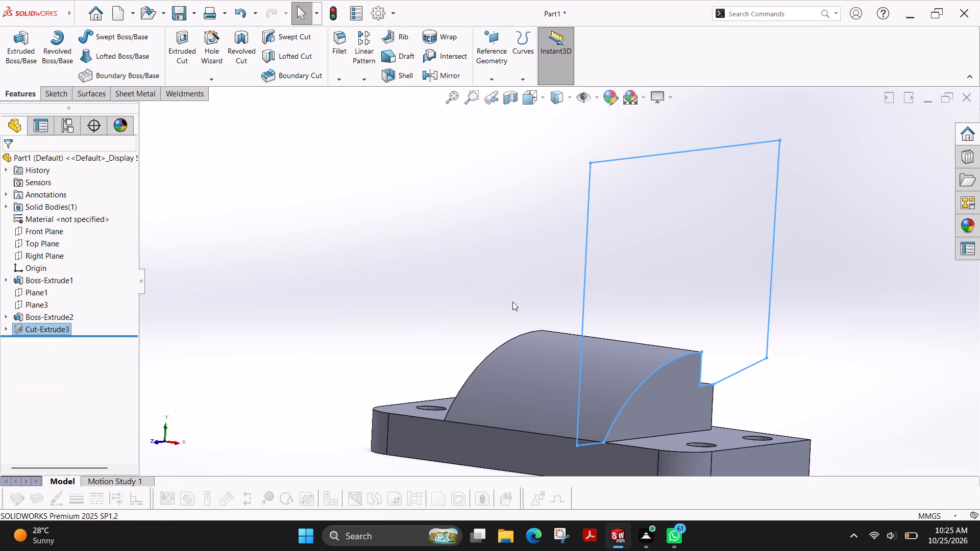
{"action": "key", "text": "Escape"}
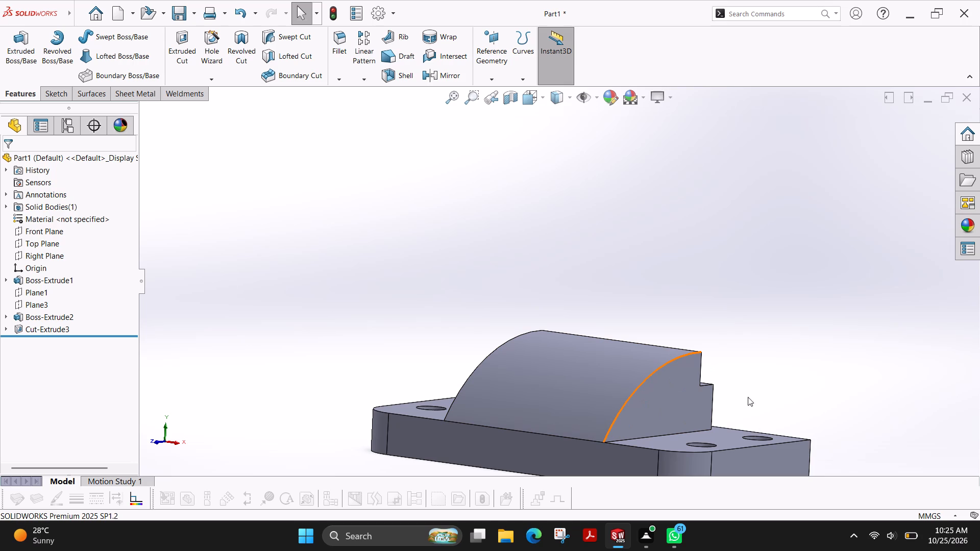
Start a new sketch on the plate's long front side face.
{"action": "left_click", "coordinate": [480, 449]}
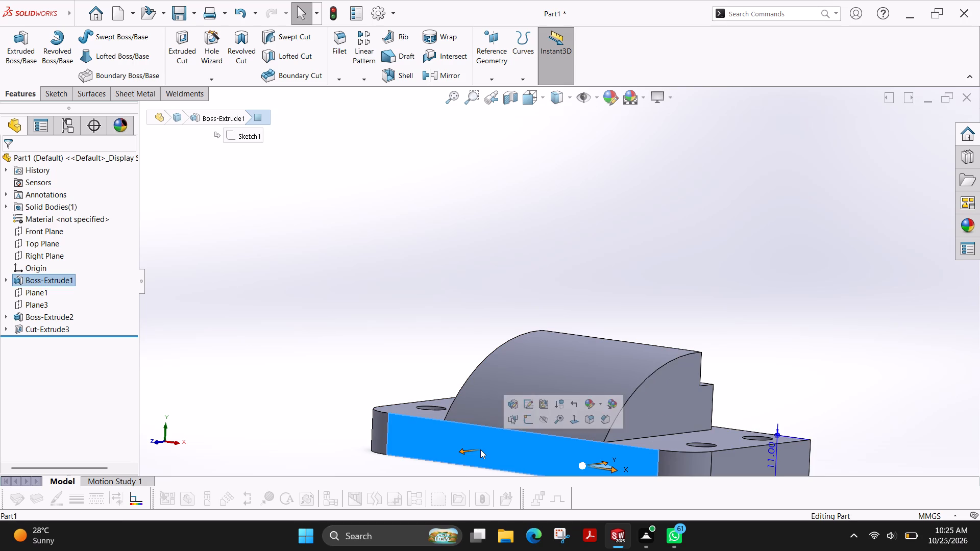
{"action": "left_click", "coordinate": [51, 98]}
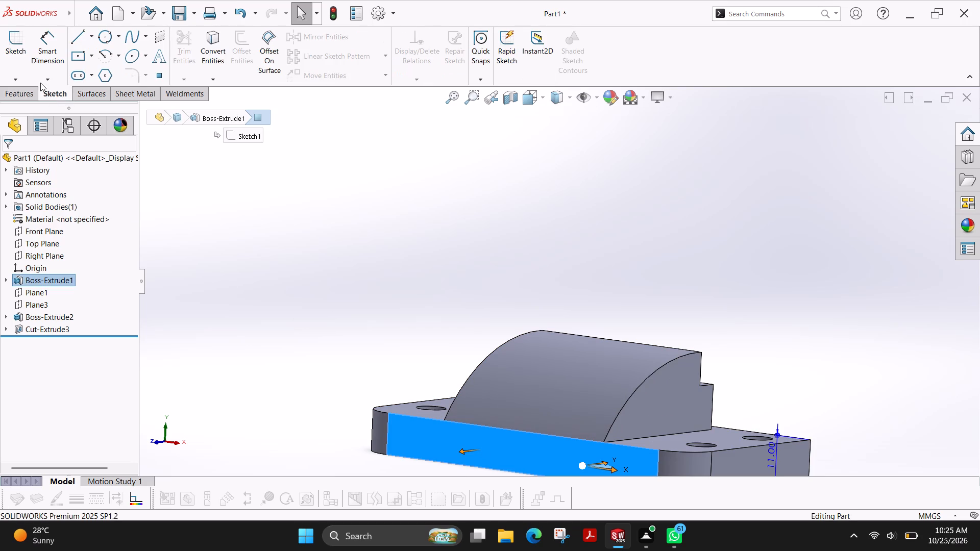
{"action": "left_click", "coordinate": [16, 53]}
{"action": "scroll", "coordinate": [627, 192], "scroll_direction": "up", "scroll_amount": 1}
{"action": "scroll", "coordinate": [626, 192], "scroll_direction": "down", "scroll_amount": 1}
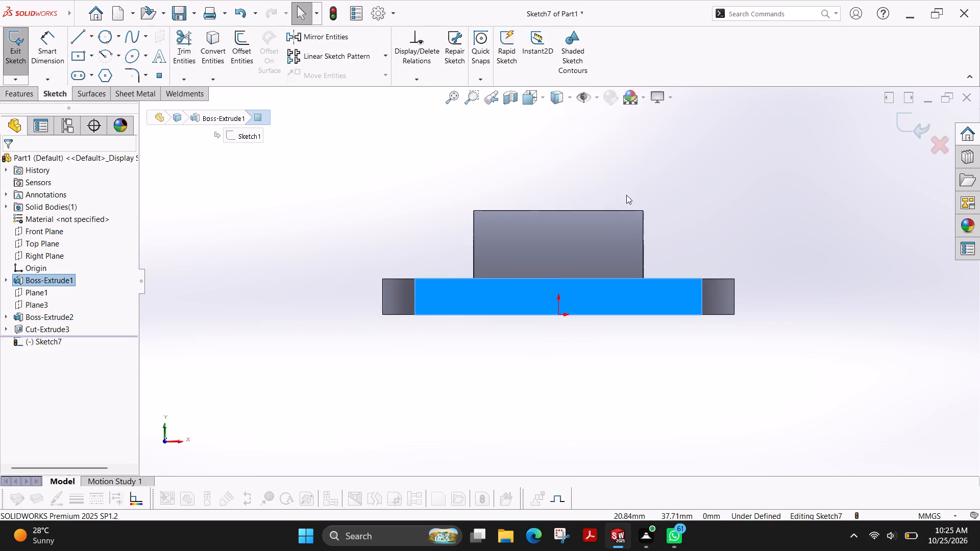
{"action": "scroll", "coordinate": [626, 195], "scroll_direction": "down", "scroll_amount": 1}
{"action": "key", "text": "Escape"}
{"action": "scroll", "coordinate": [611, 256], "scroll_direction": "down", "scroll_amount": 1}
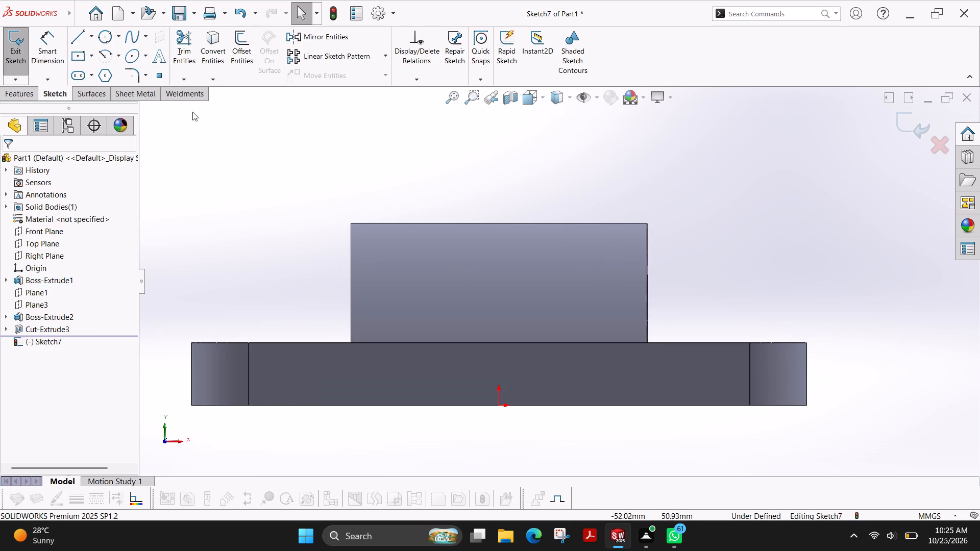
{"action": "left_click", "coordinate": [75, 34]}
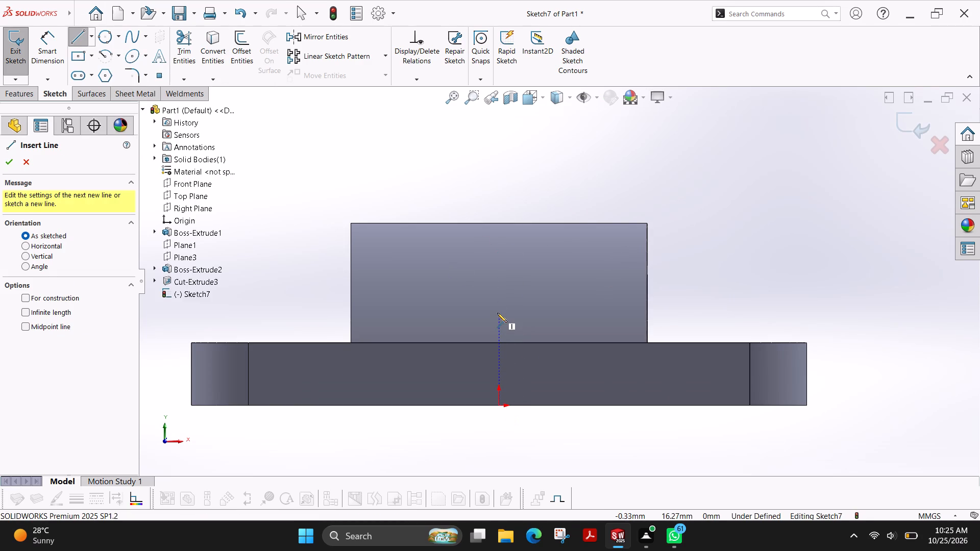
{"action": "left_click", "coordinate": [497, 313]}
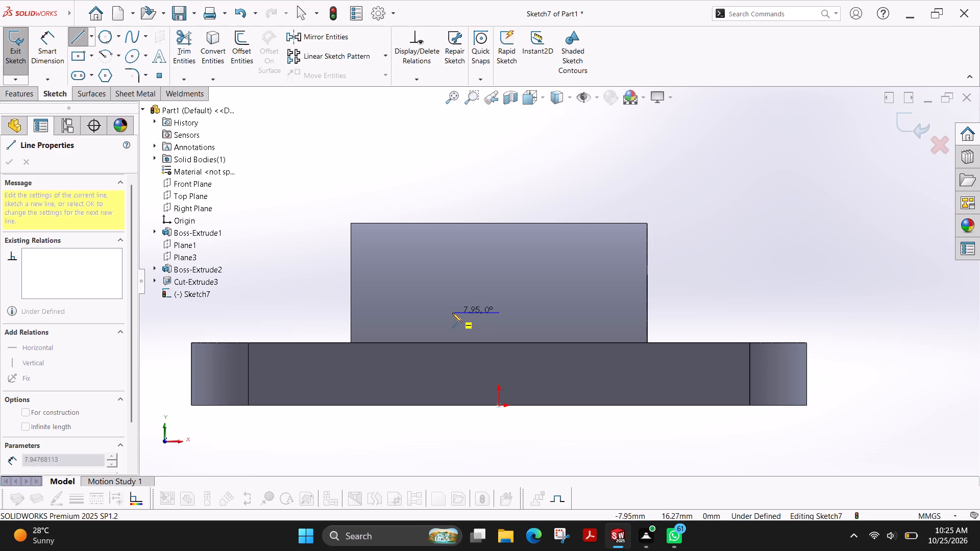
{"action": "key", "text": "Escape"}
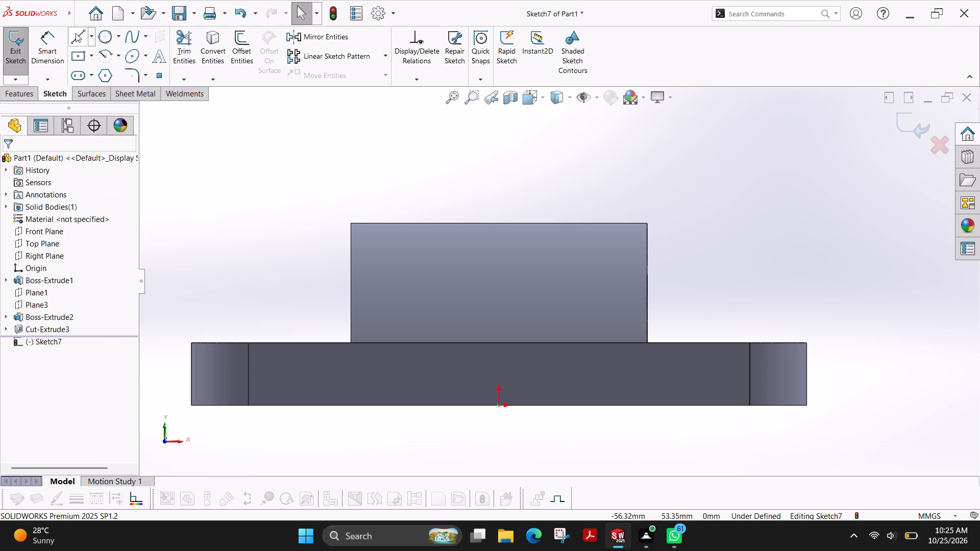
Sketch a horizontal midpoint line about 15 mm long, centred above the origin on the lower part of the block.
{"action": "left_click", "coordinate": [76, 33]}
{"action": "left_click", "coordinate": [56, 329]}
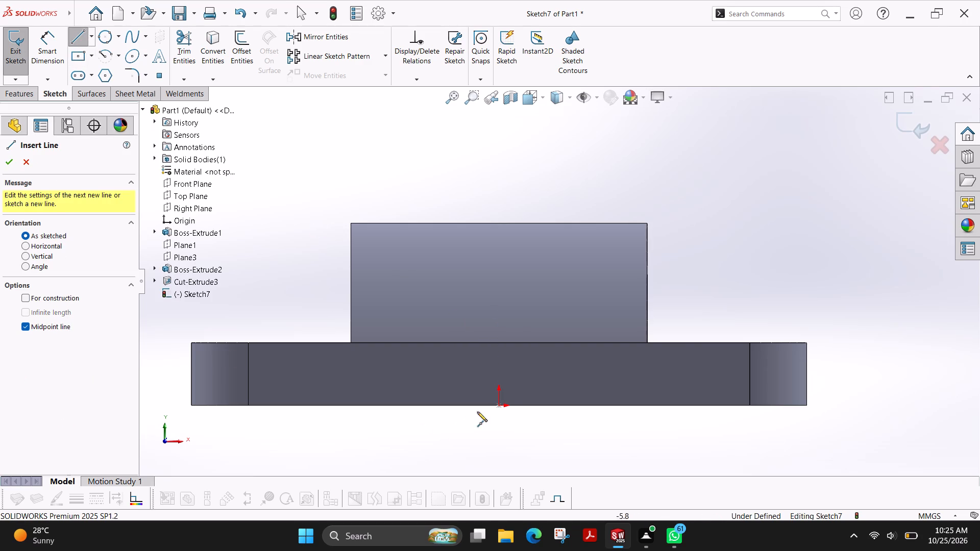
{"action": "left_click", "coordinate": [500, 316]}
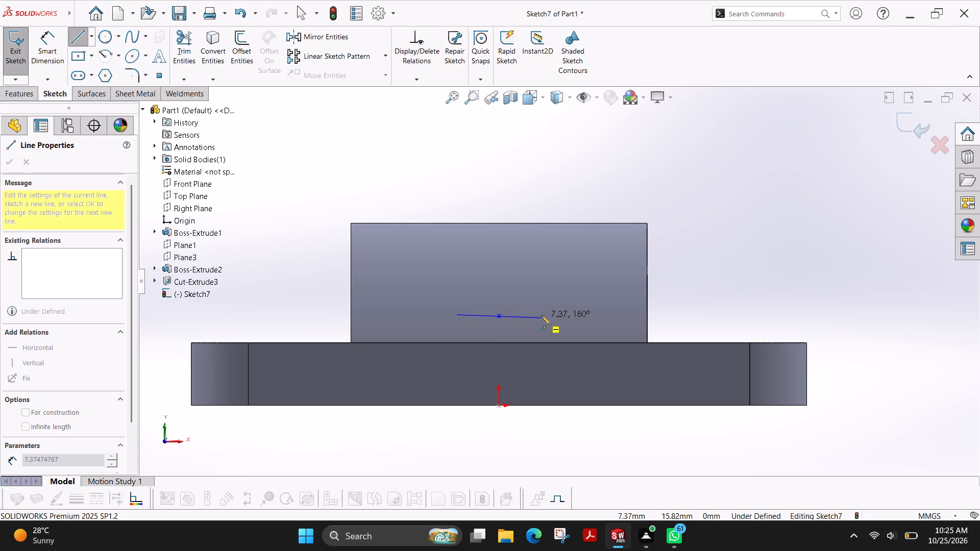
{"action": "left_click", "coordinate": [542, 316]}
{"action": "key", "text": "Escape"}
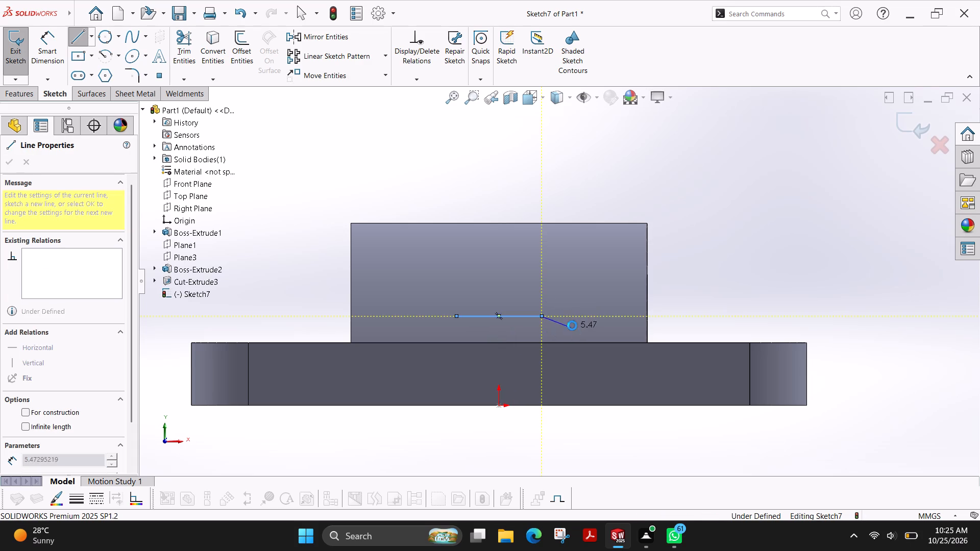
Dimension the horizontal line's length as 18 mm.
{"action": "left_click", "coordinate": [46, 53]}
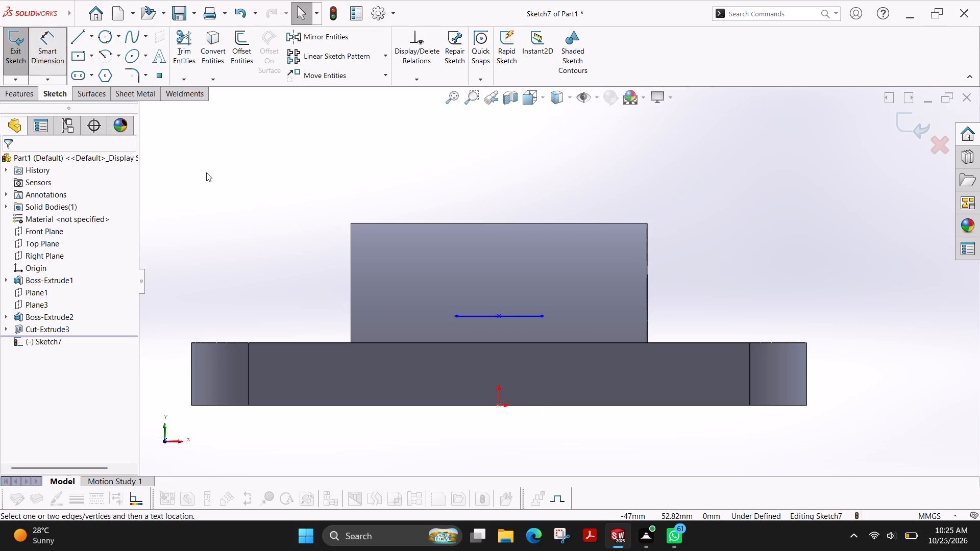
{"action": "left_click", "coordinate": [504, 317]}
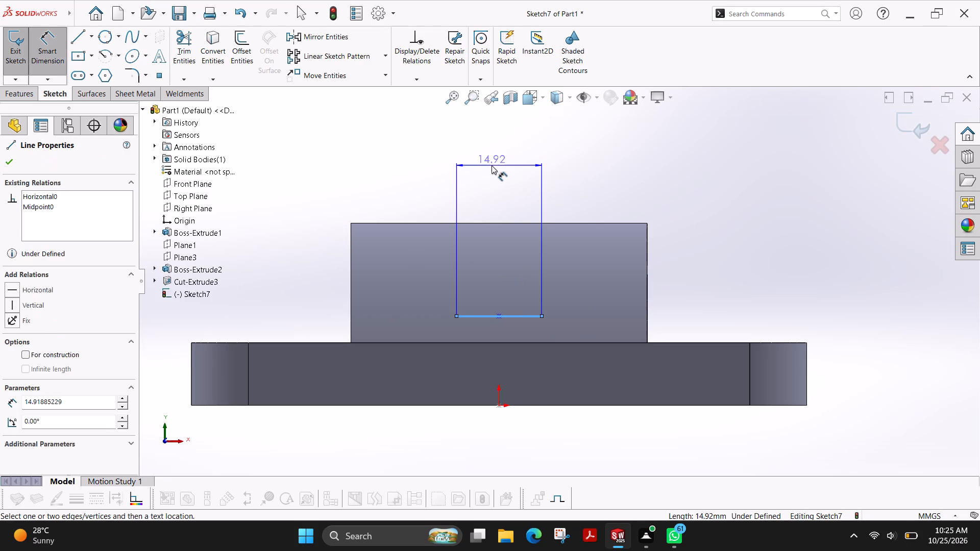
{"action": "left_click", "coordinate": [492, 165]}
{"action": "type", "text": "18"}
{"action": "key", "text": "Return"}
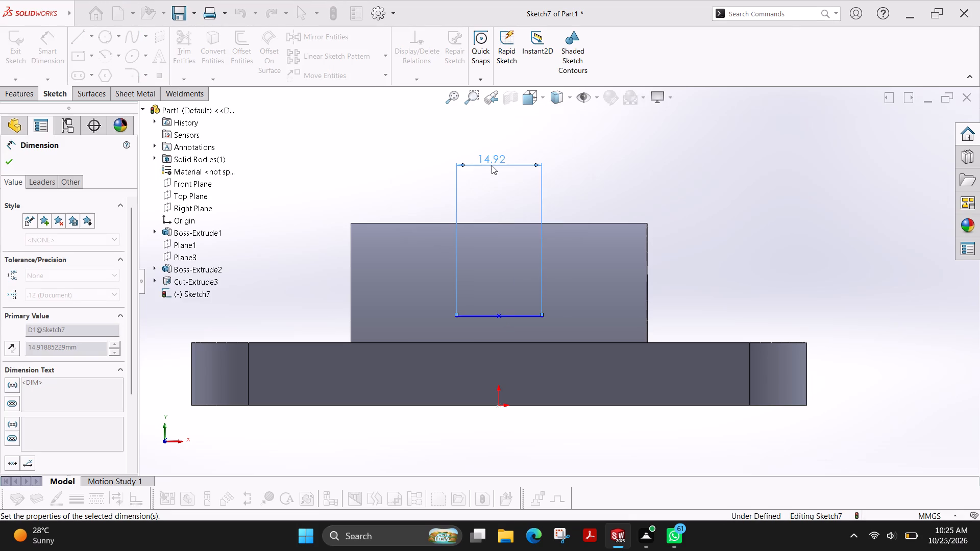
Dimension the horizontal distance from the line's left endpoint to the origin as 9 mm.
{"action": "left_click", "coordinate": [459, 316]}
{"action": "left_click", "coordinate": [499, 408]}
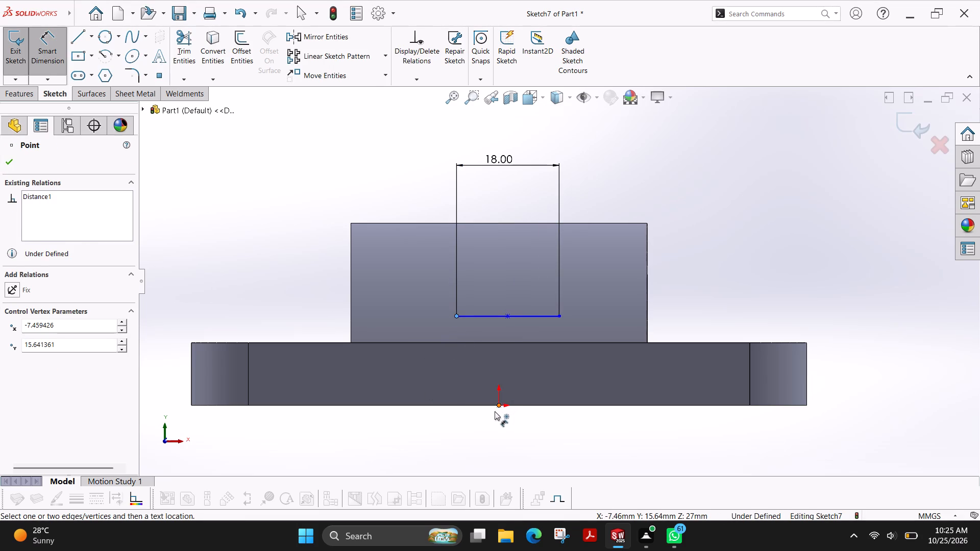
{"action": "left_click", "coordinate": [479, 456]}
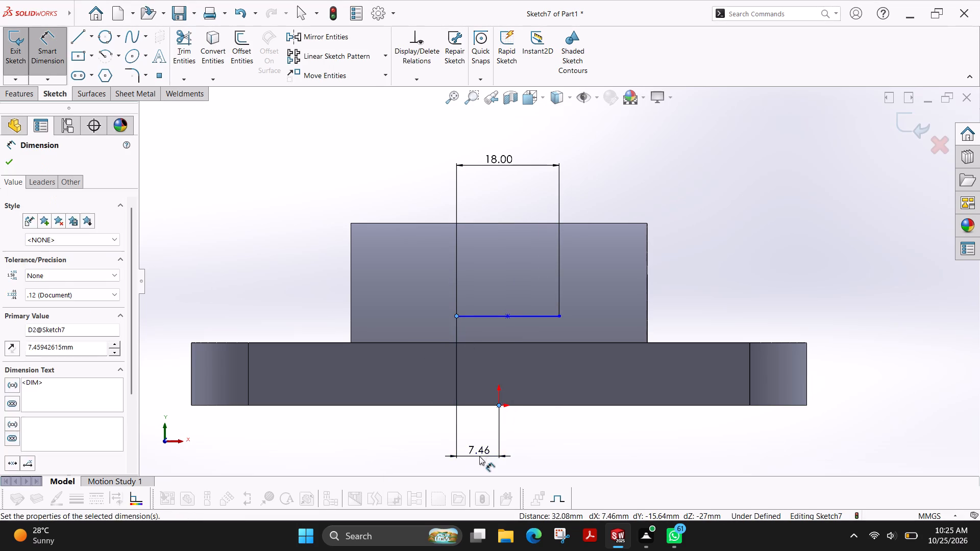
{"action": "key", "text": "9"}
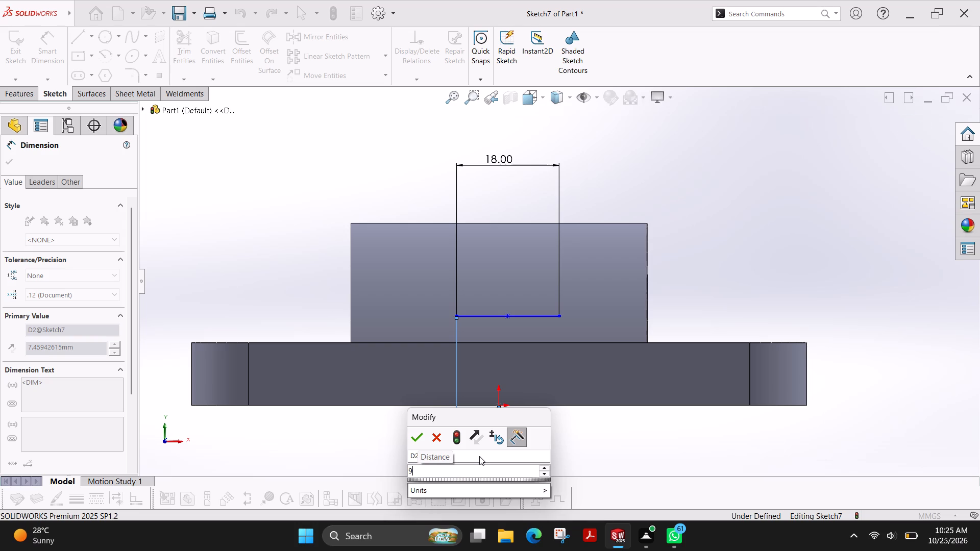
{"action": "key", "text": "Return"}
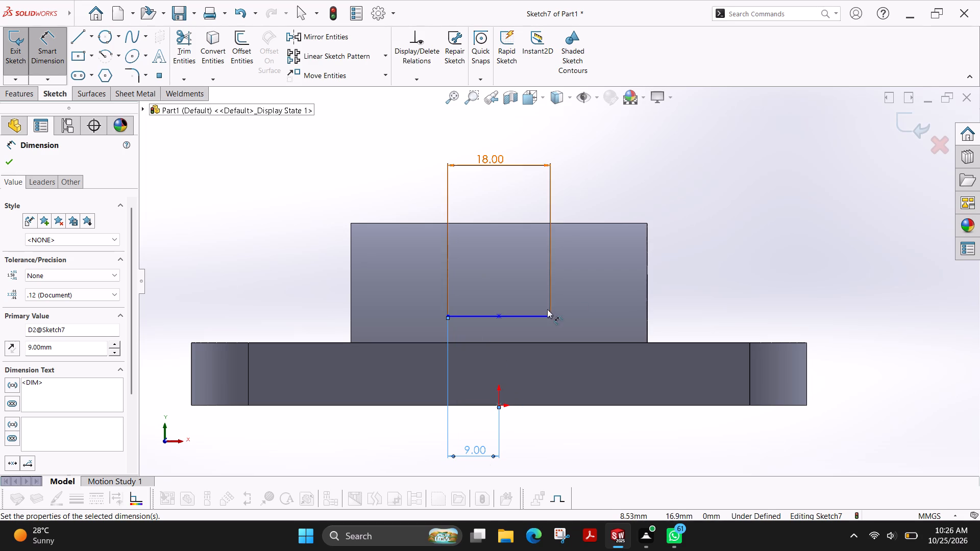
Dimension the horizontal line 6 mm above the block's bottom edge on the plate.
{"action": "left_click", "coordinate": [533, 314]}
{"action": "left_click", "coordinate": [537, 344]}
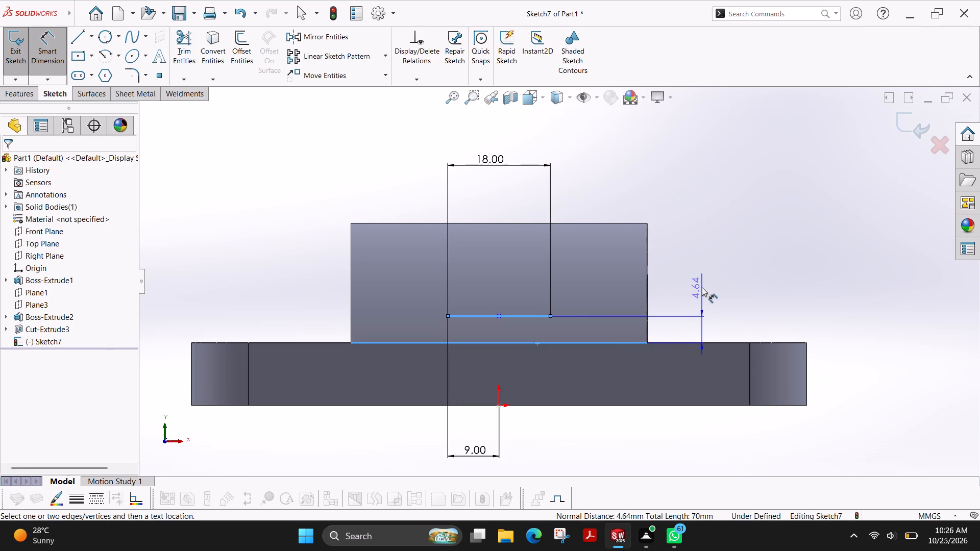
{"action": "left_click", "coordinate": [702, 287]}
{"action": "key", "text": "6"}
{"action": "key", "text": "Return"}
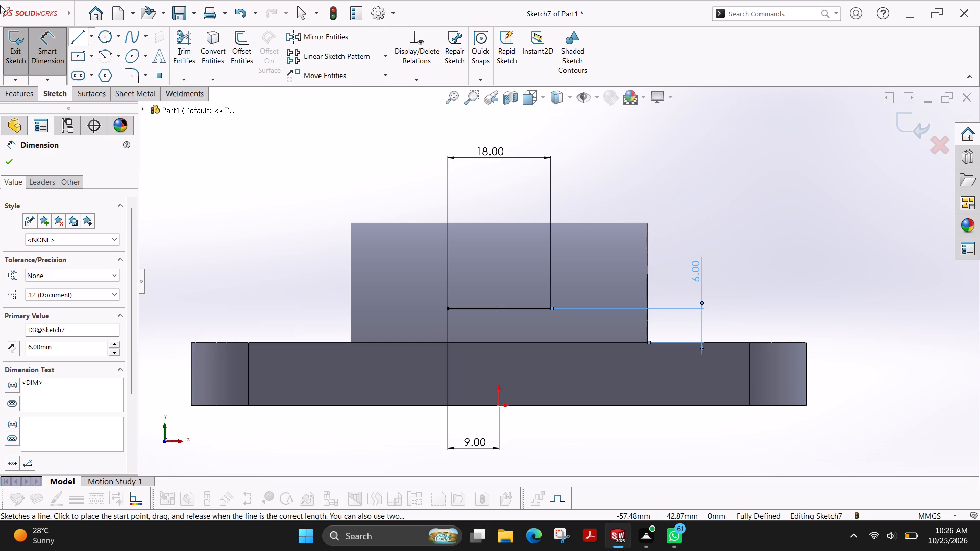
Sketch a vertical line about 32 mm long from the origin up to the block's top edge.
{"action": "left_click", "coordinate": [119, 40]}
{"action": "left_click", "coordinate": [114, 52]}
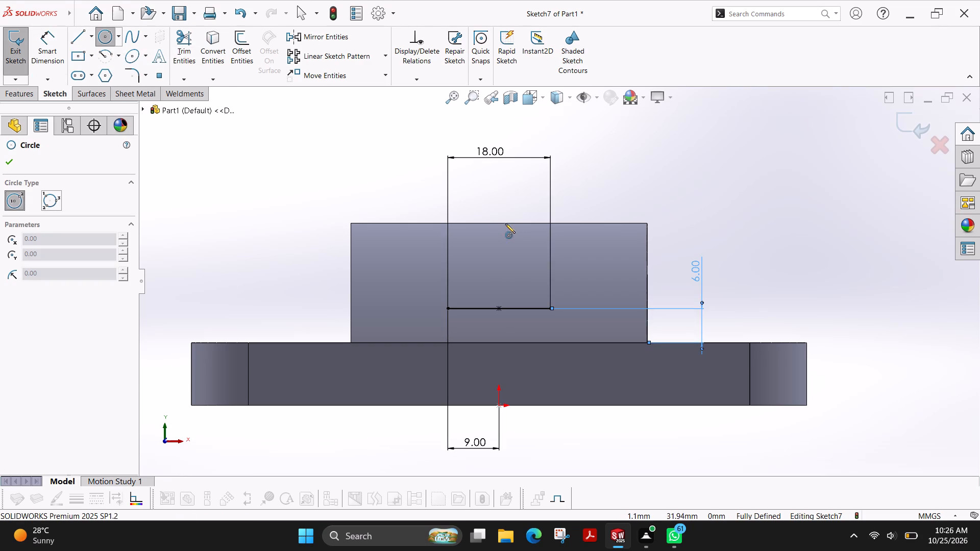
{"action": "left_click", "coordinate": [81, 37]}
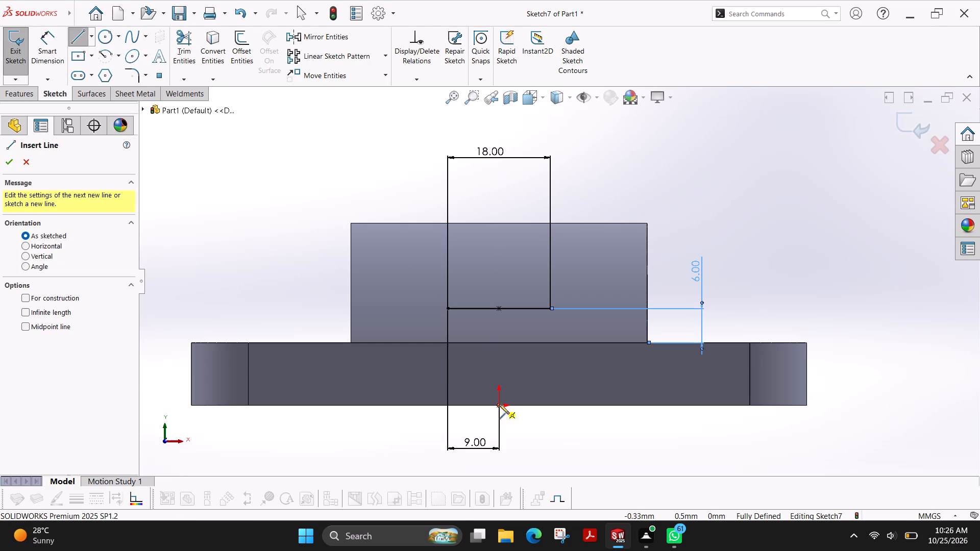
{"action": "left_click", "coordinate": [499, 407]}
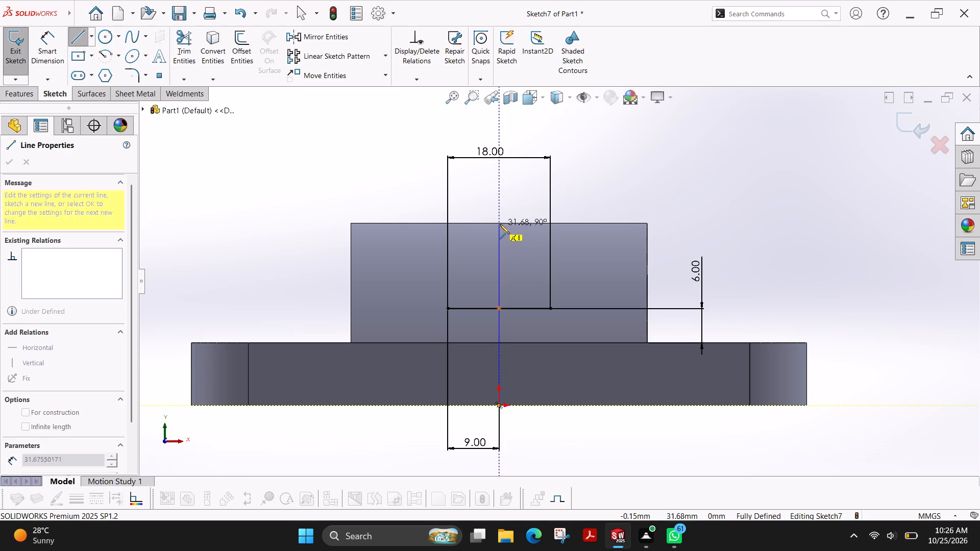
{"action": "left_click", "coordinate": [499, 222]}
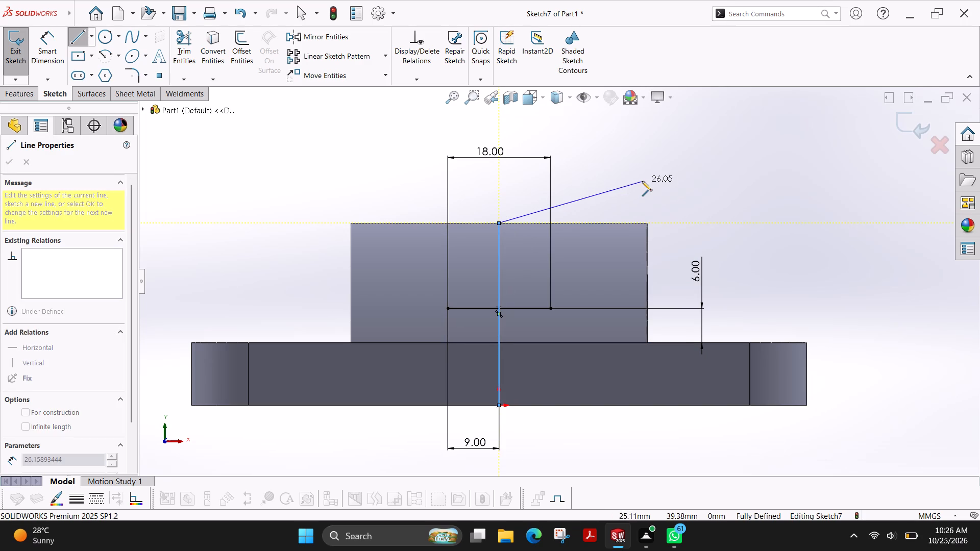
{"action": "key", "text": "Escape"}
Draw a circle of 15 mm radius centred on the upper end of the vertical line.
{"action": "left_click", "coordinate": [100, 34]}
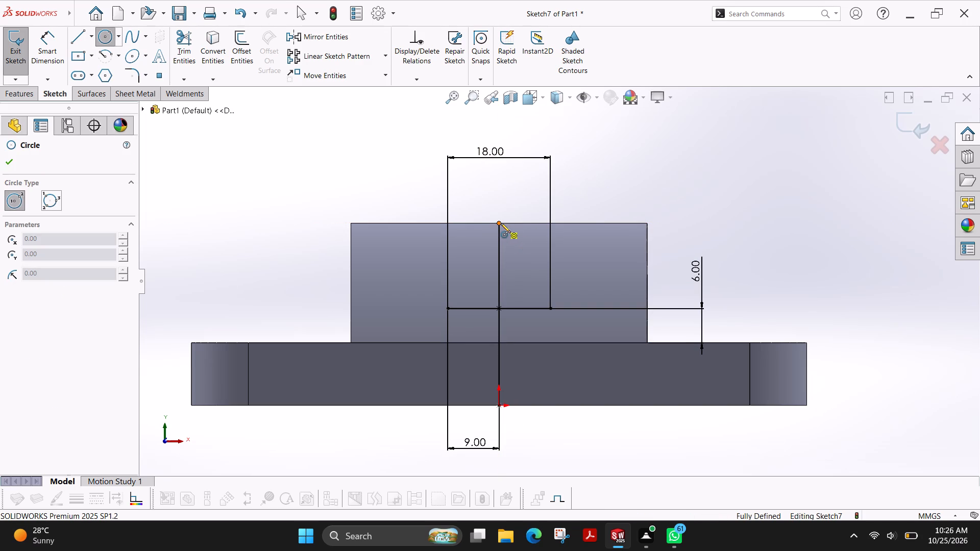
{"action": "left_click", "coordinate": [499, 223]}
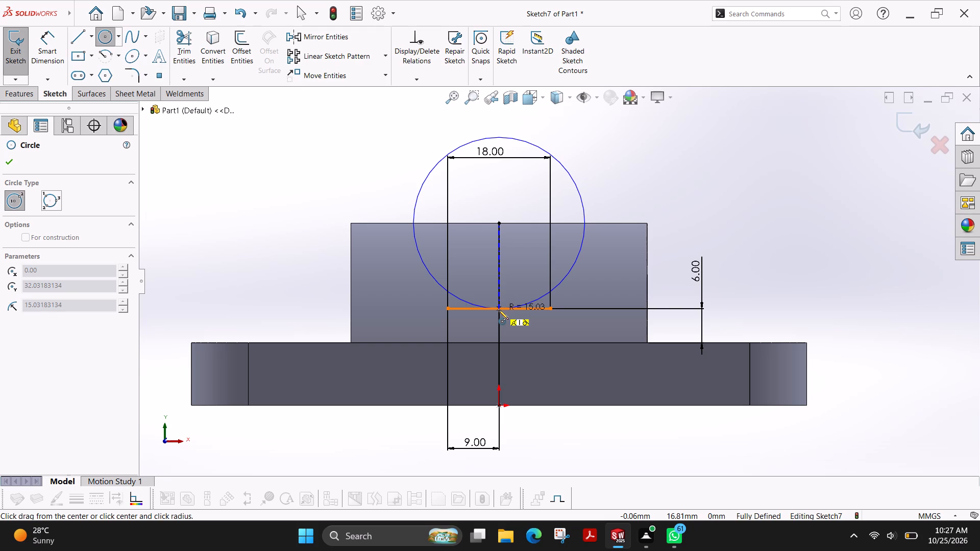
{"action": "left_click", "coordinate": [499, 310]}
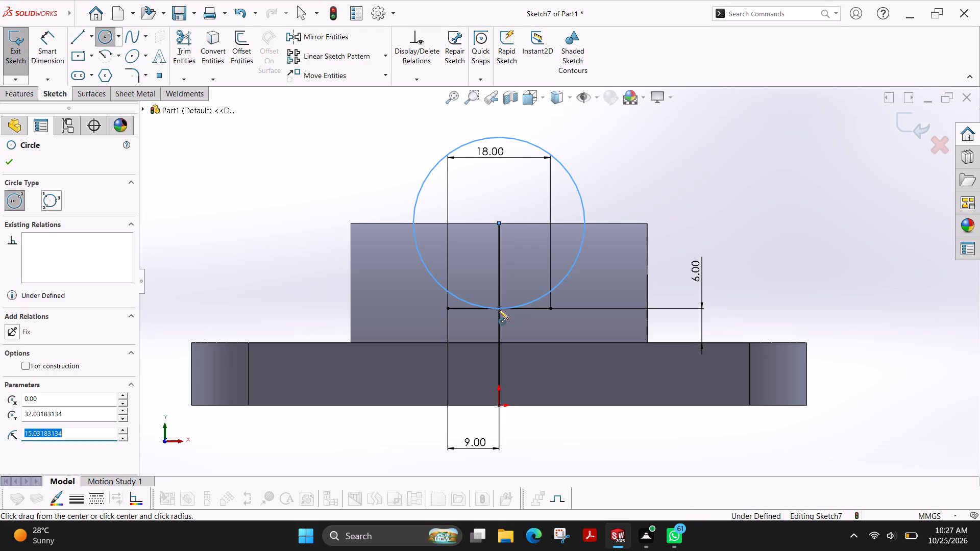
{"action": "type", "text": "15"}
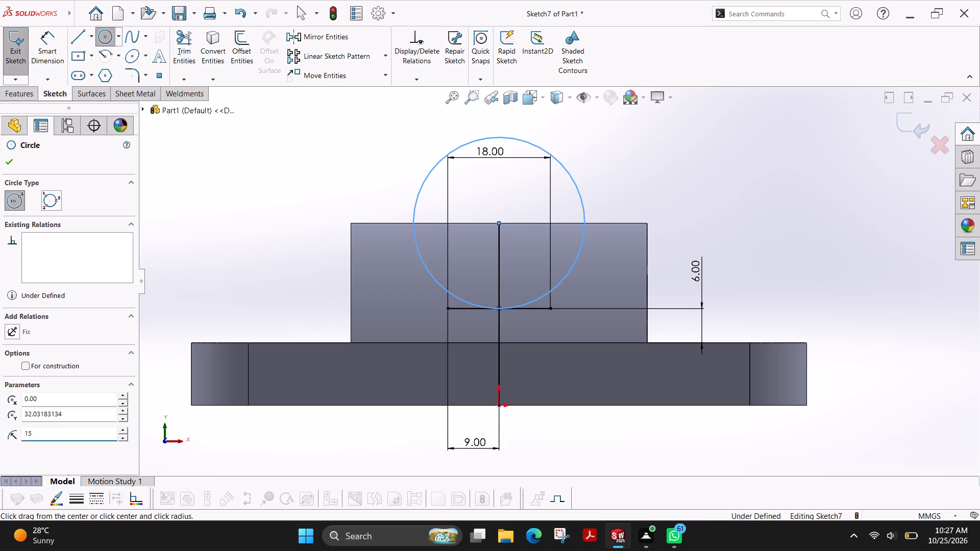
{"action": "key", "text": "Return"}
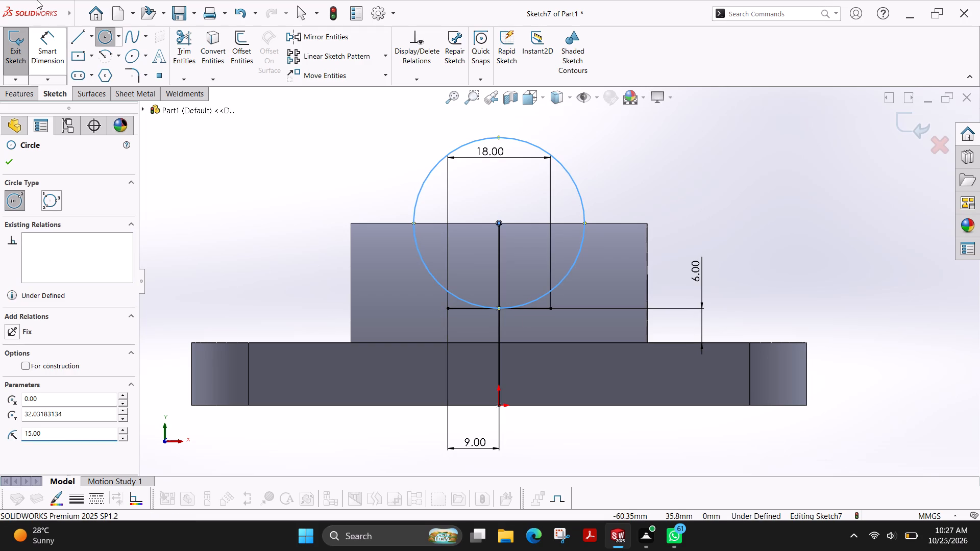
{"action": "left_click", "coordinate": [10, 164]}
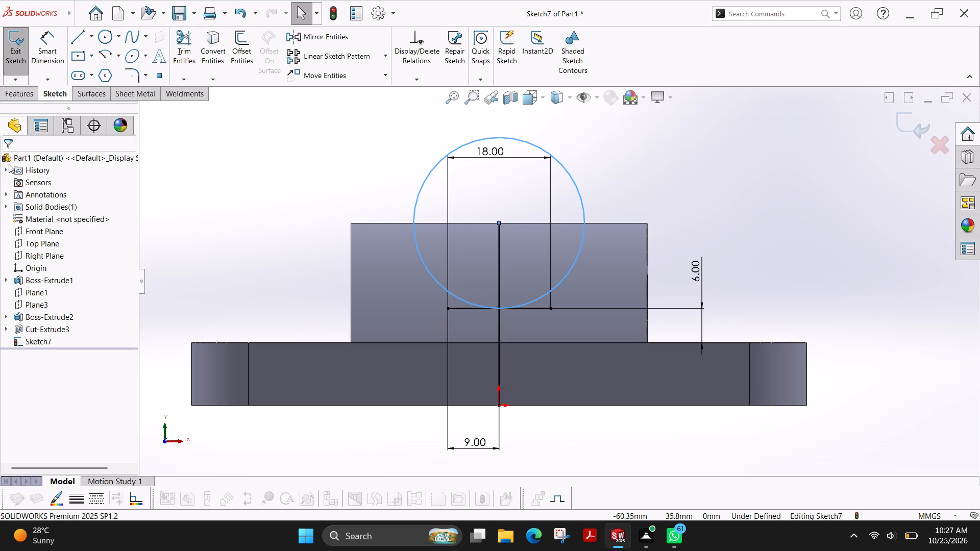
Dimension the circle's diameter as 30 mm.
{"action": "left_click", "coordinate": [43, 54]}
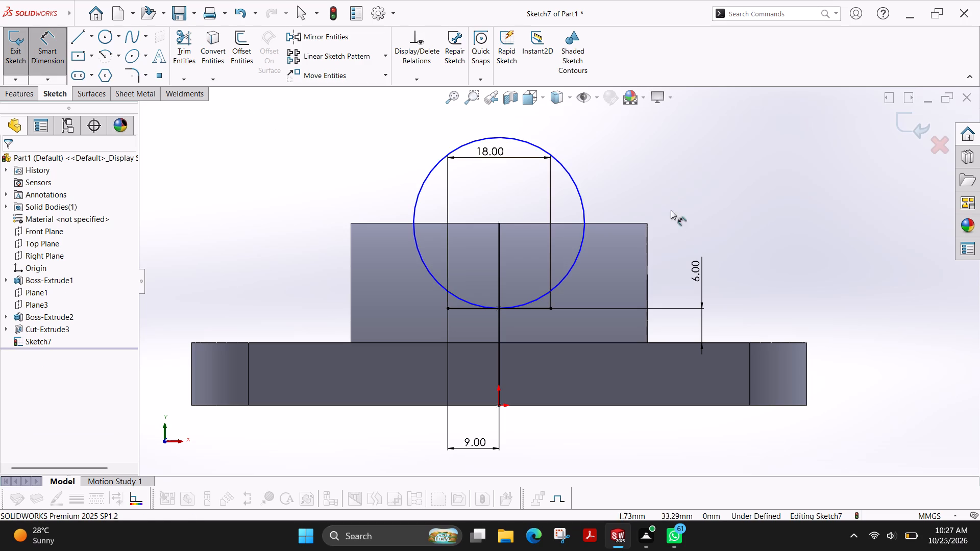
{"action": "left_click", "coordinate": [578, 191]}
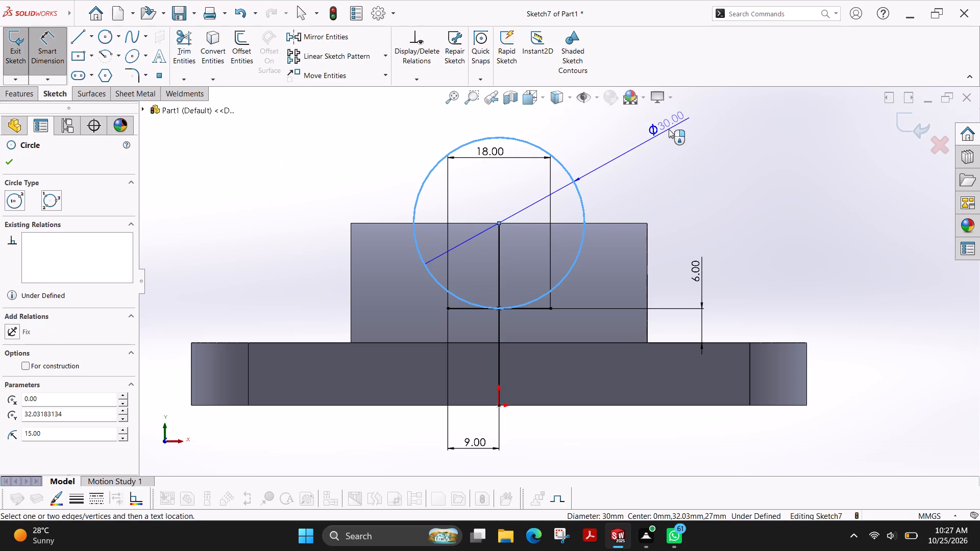
{"action": "left_click", "coordinate": [669, 129]}
{"action": "key", "text": "Return"}
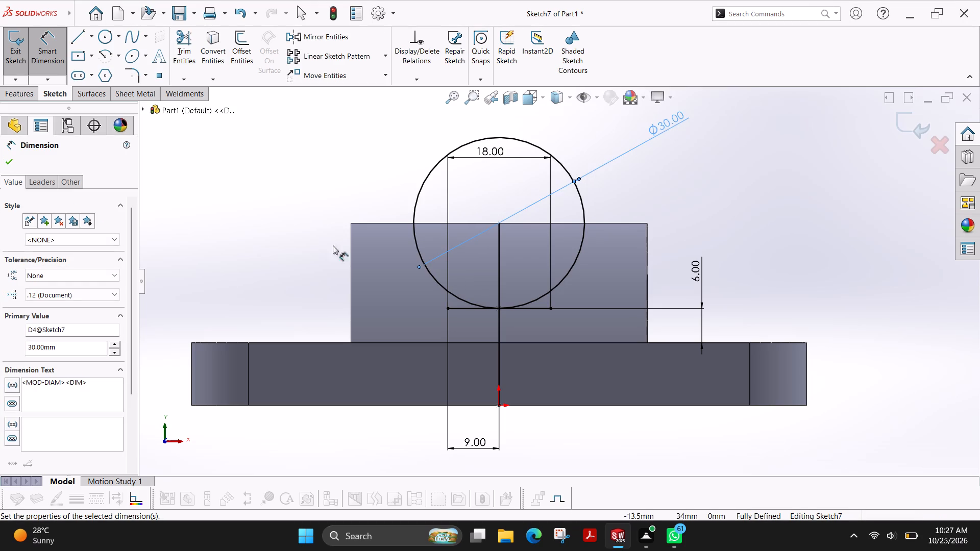
{"action": "left_click", "coordinate": [12, 164]}
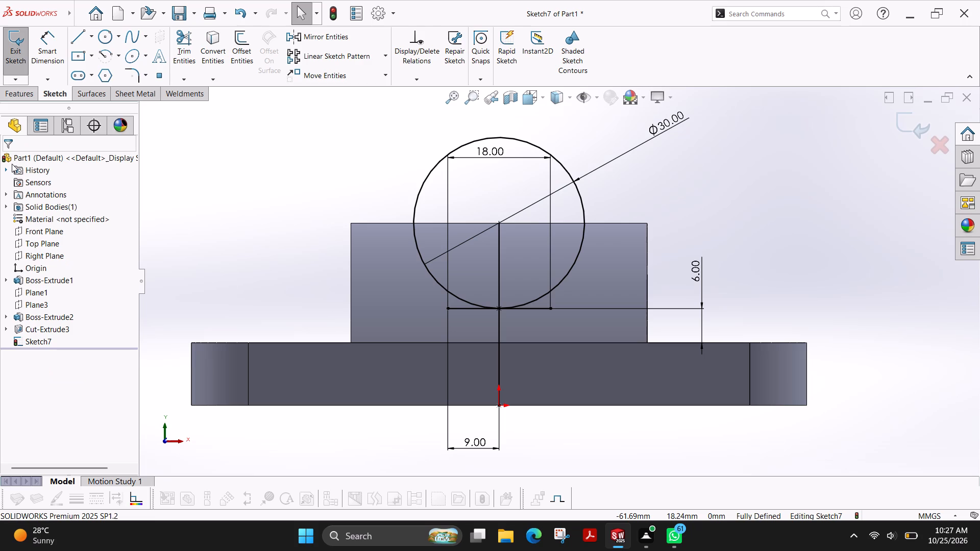
Sketch a two-segment slanted line from the horizontal line's left end, touching the circle and continuing about 18 mm tangentially past the block's top edge.
{"action": "left_click", "coordinate": [80, 35]}
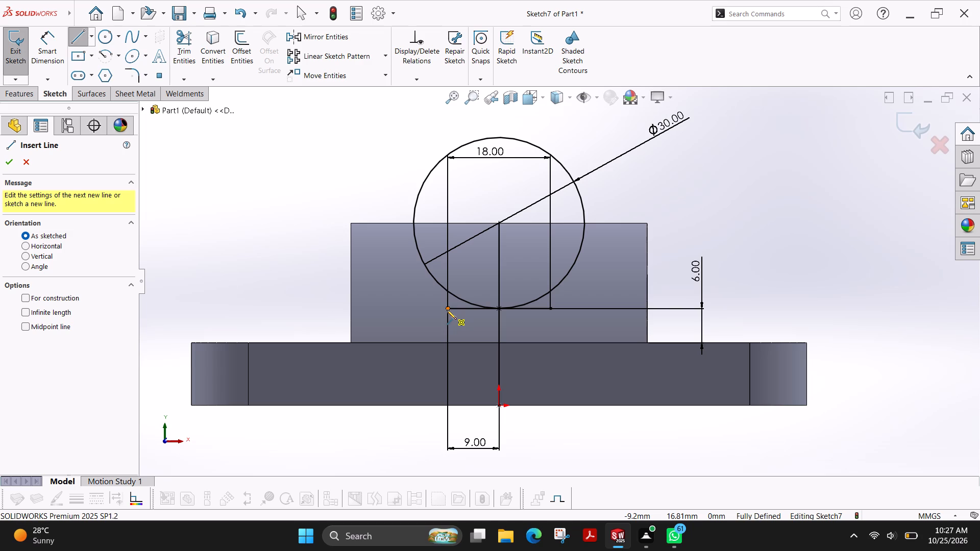
{"action": "left_click", "coordinate": [447, 310]}
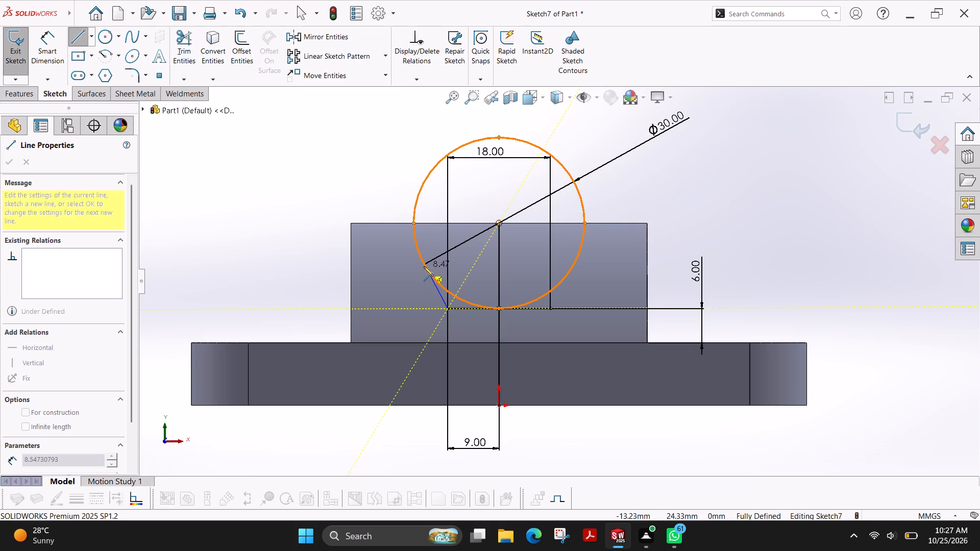
{"action": "left_click", "coordinate": [423, 261]}
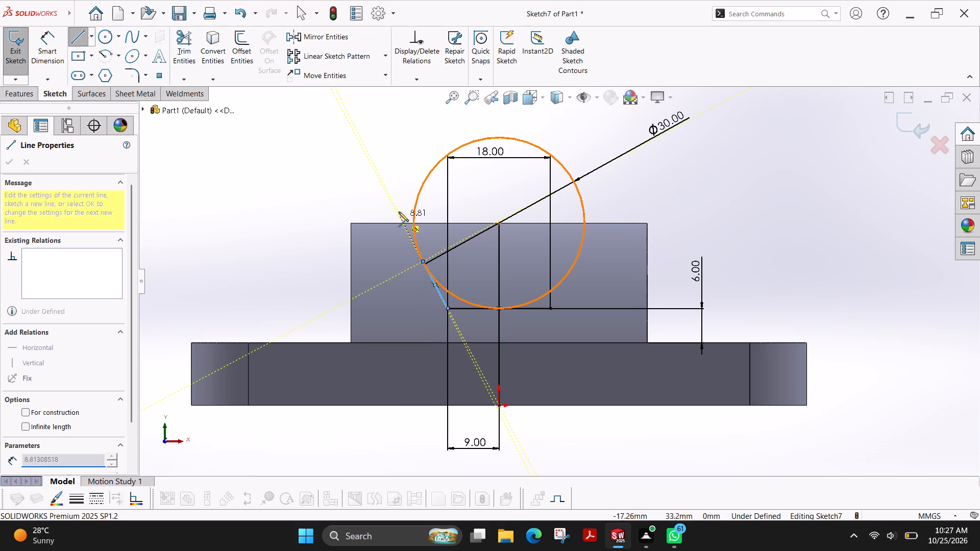
{"action": "left_click", "coordinate": [376, 169]}
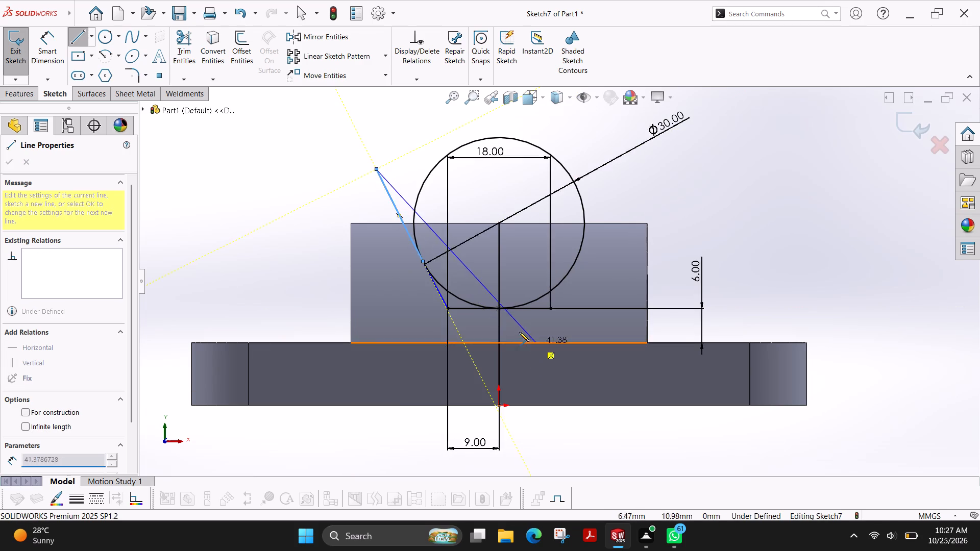
{"action": "key", "text": "Escape"}
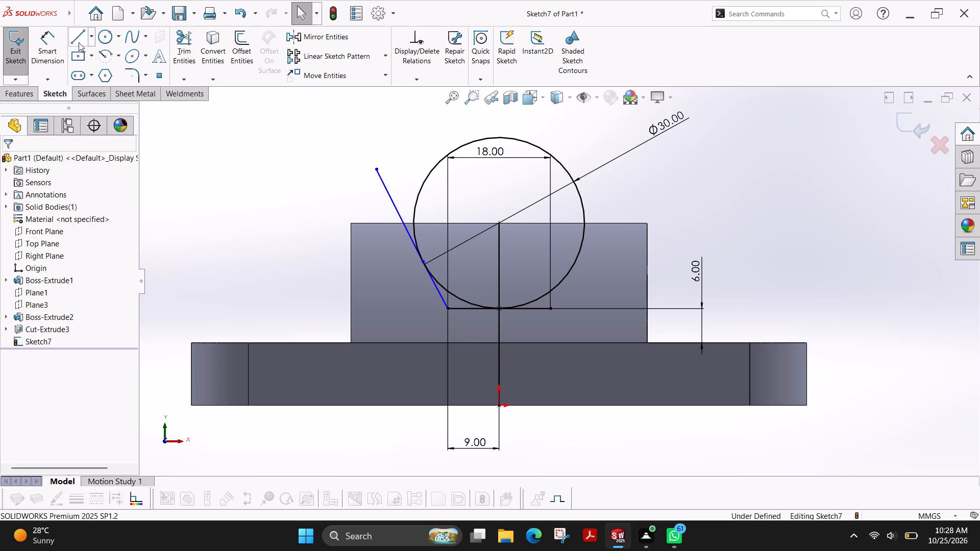
Sketch a matching two-segment slanted line from the horizontal line's right end, touching the circle and continuing about 20 mm past the block's top edge.
{"action": "left_click", "coordinate": [79, 42]}
{"action": "left_click", "coordinate": [551, 310]}
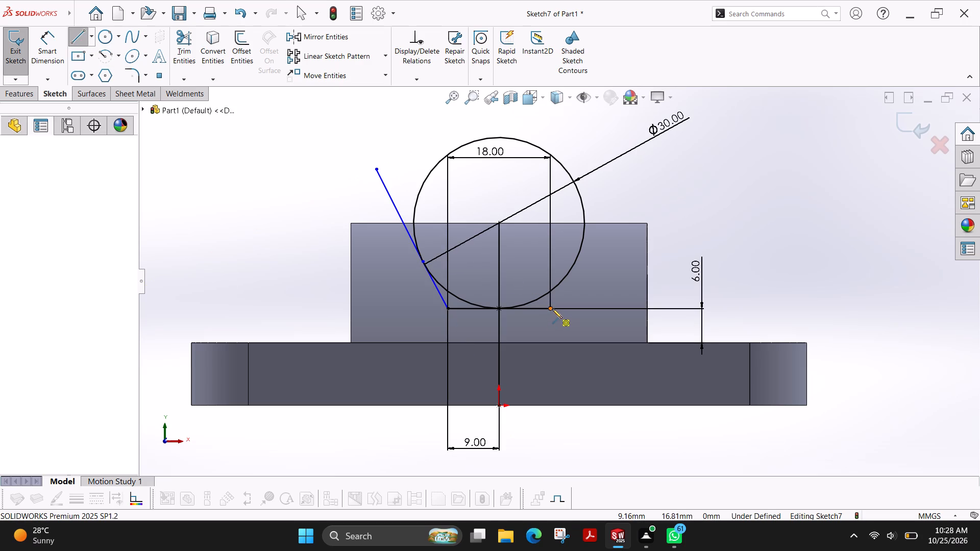
{"action": "left_click", "coordinate": [575, 264]}
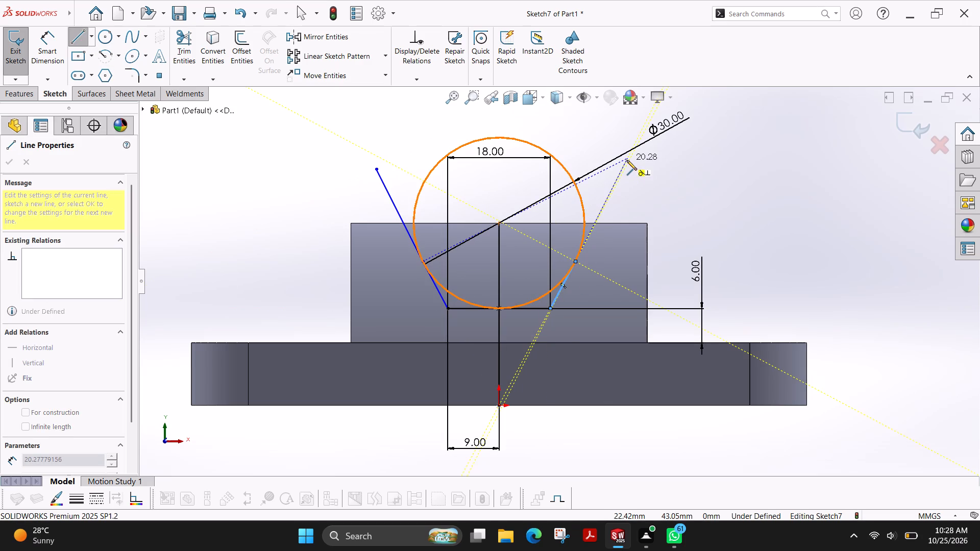
{"action": "left_click", "coordinate": [628, 159]}
{"action": "key", "text": "Escape"}
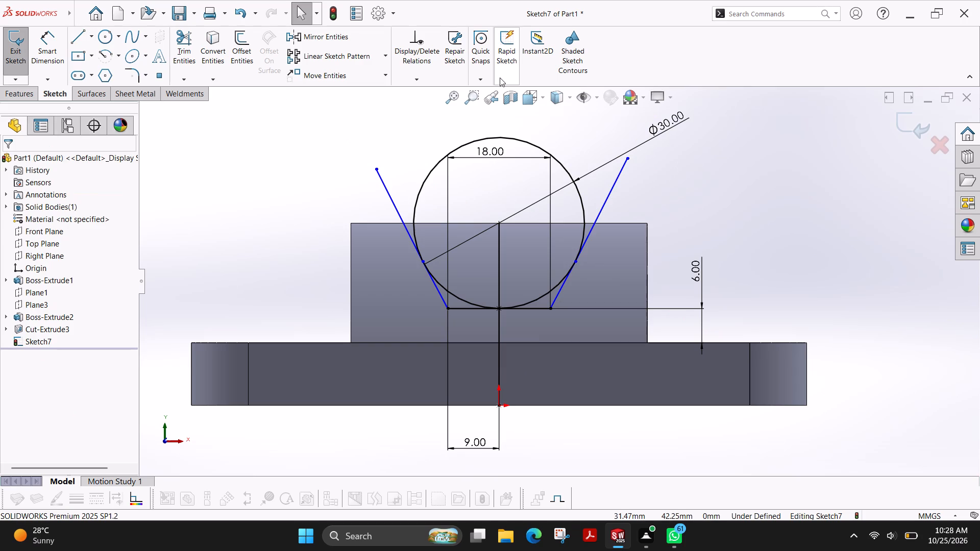
Sketch a horizontal line along the block's top edge through the circle's centre, crossing both slanted lines.
{"action": "left_click", "coordinate": [79, 42]}
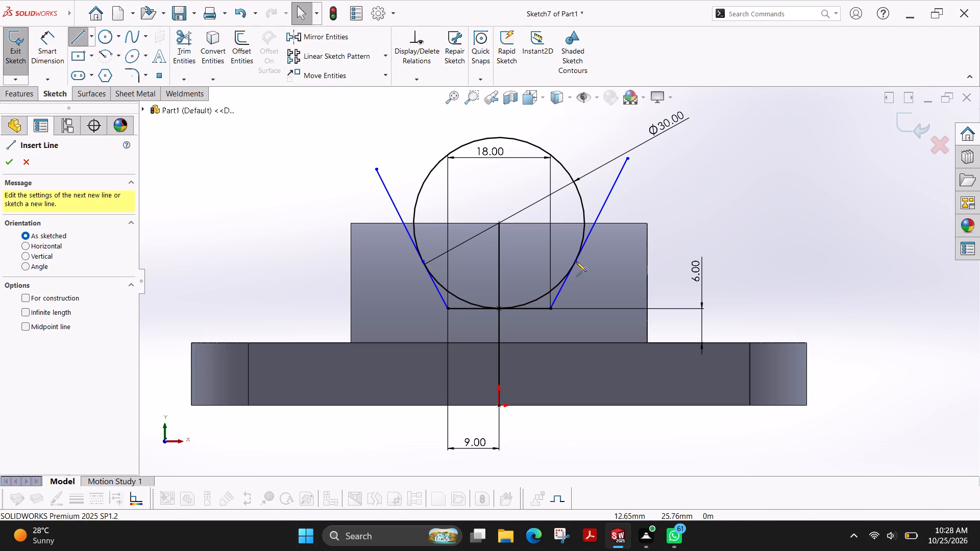
{"action": "scroll", "coordinate": [402, 217], "scroll_direction": "down", "scroll_amount": 4}
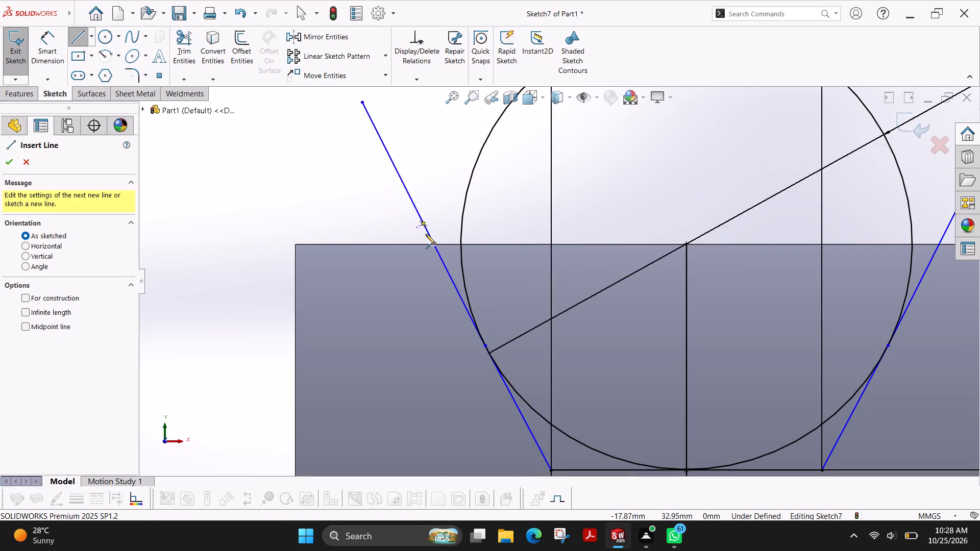
{"action": "left_click", "coordinate": [395, 245]}
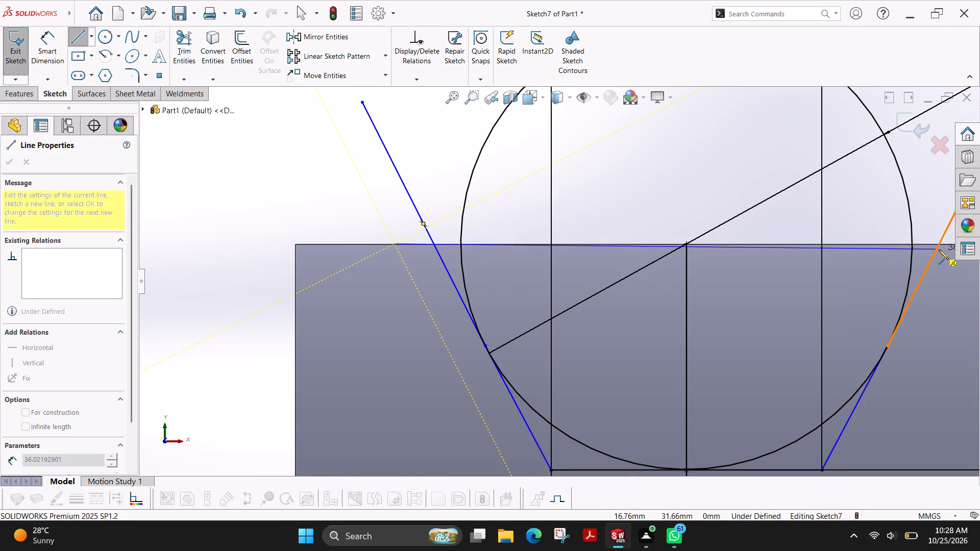
{"action": "scroll", "coordinate": [939, 249], "scroll_direction": "up", "scroll_amount": 2}
{"action": "left_click", "coordinate": [872, 257]}
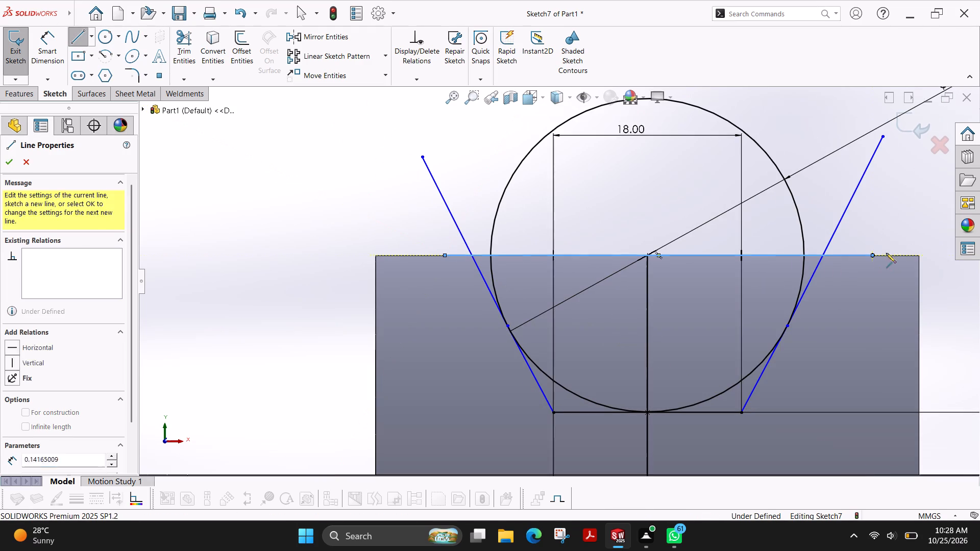
{"action": "key", "text": "Escape"}
Power-trim the circle's upper arc and the overhanging ends of both slanted lines and the top horizontal line.
{"action": "left_click", "coordinate": [185, 42]}
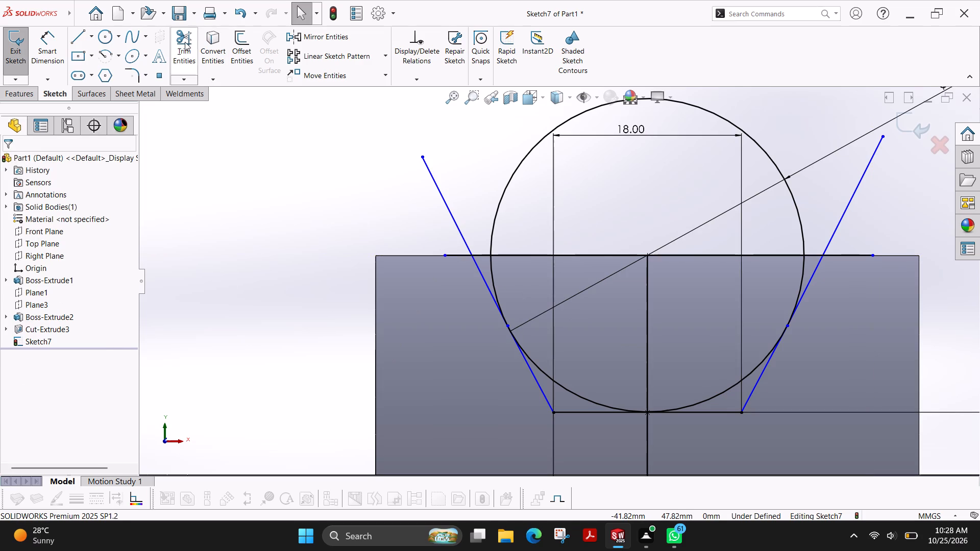
{"action": "left_click_drag", "start_coordinate": [401, 179], "coordinate": [519, 192]}
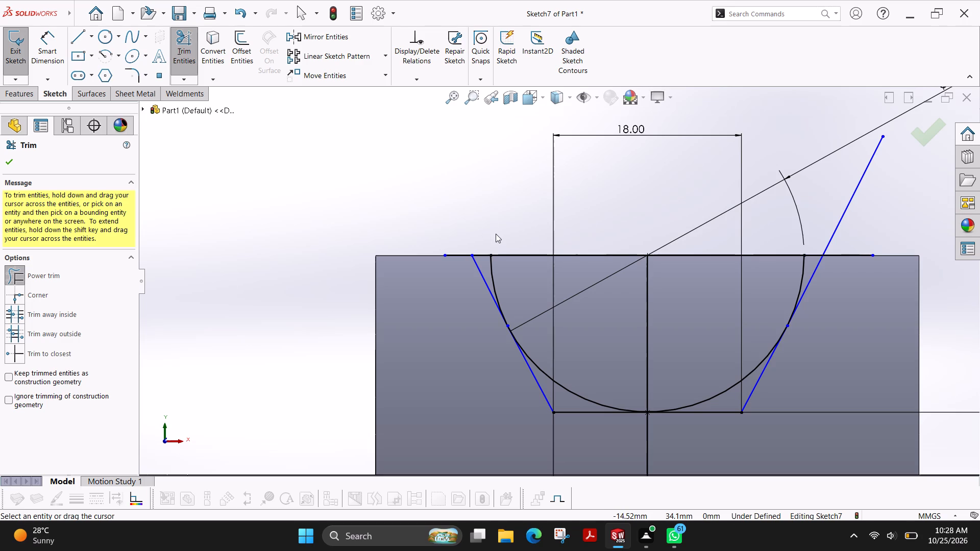
{"action": "left_click_drag", "start_coordinate": [878, 205], "coordinate": [836, 212]}
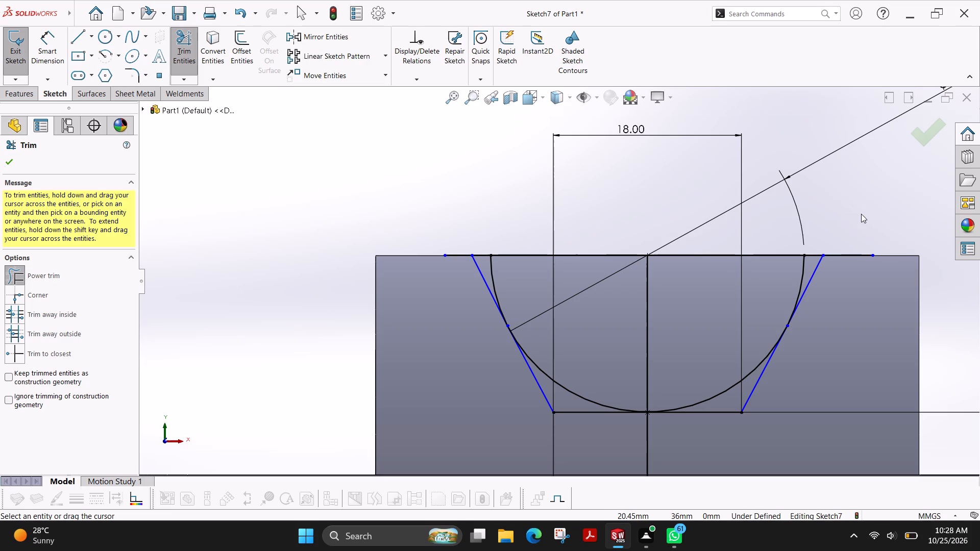
{"action": "scroll", "coordinate": [861, 214], "scroll_direction": "up", "scroll_amount": 2}
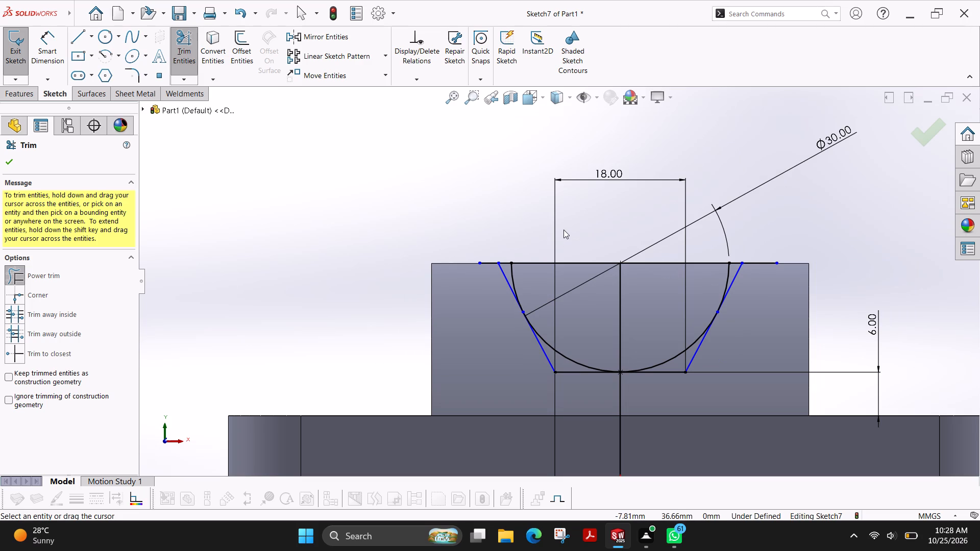
{"action": "scroll", "coordinate": [492, 244], "scroll_direction": "down", "scroll_amount": 1}
{"action": "left_click_drag", "start_coordinate": [496, 243], "coordinate": [481, 290]}
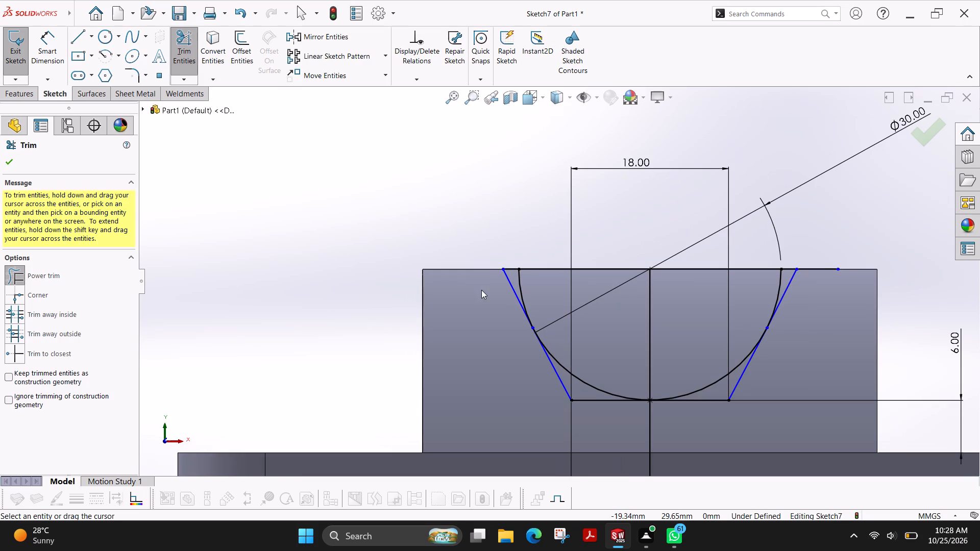
{"action": "left_click_drag", "start_coordinate": [820, 237], "coordinate": [811, 307]}
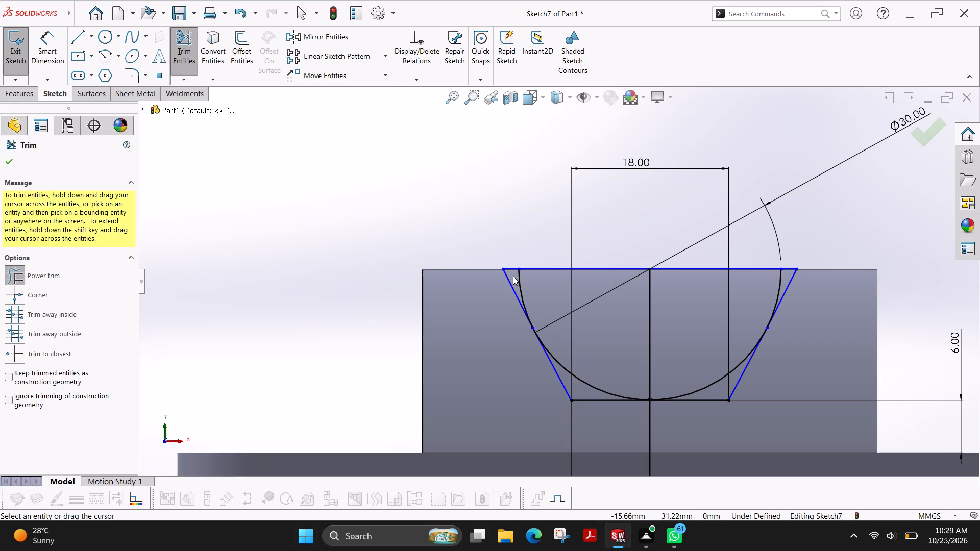
Power-trim the remaining circle arcs and the vertical centre line, leaving only the closed trapezoidal outline.
{"action": "left_click_drag", "start_coordinate": [514, 275], "coordinate": [525, 278]}
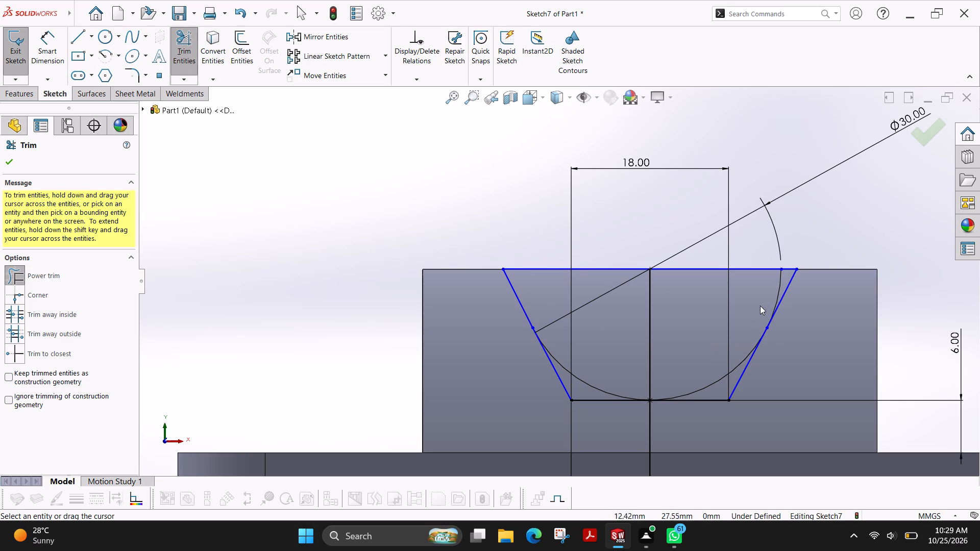
{"action": "left_click_drag", "start_coordinate": [769, 287], "coordinate": [783, 282]}
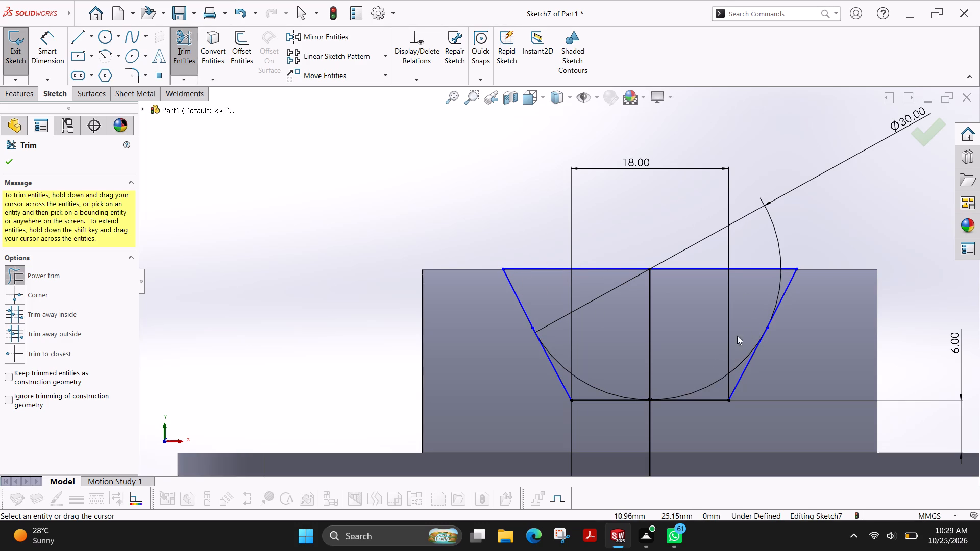
{"action": "left_click_drag", "start_coordinate": [717, 357], "coordinate": [717, 384]}
{"action": "left_click_drag", "start_coordinate": [603, 381], "coordinate": [586, 388]}
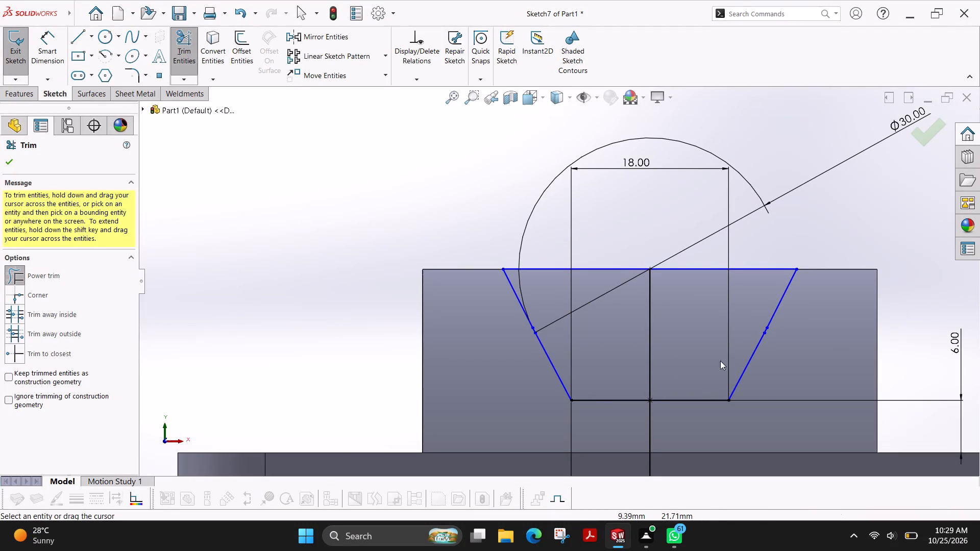
{"action": "scroll", "coordinate": [691, 332], "scroll_direction": "up", "scroll_amount": 1}
{"action": "left_click_drag", "start_coordinate": [663, 328], "coordinate": [620, 344]}
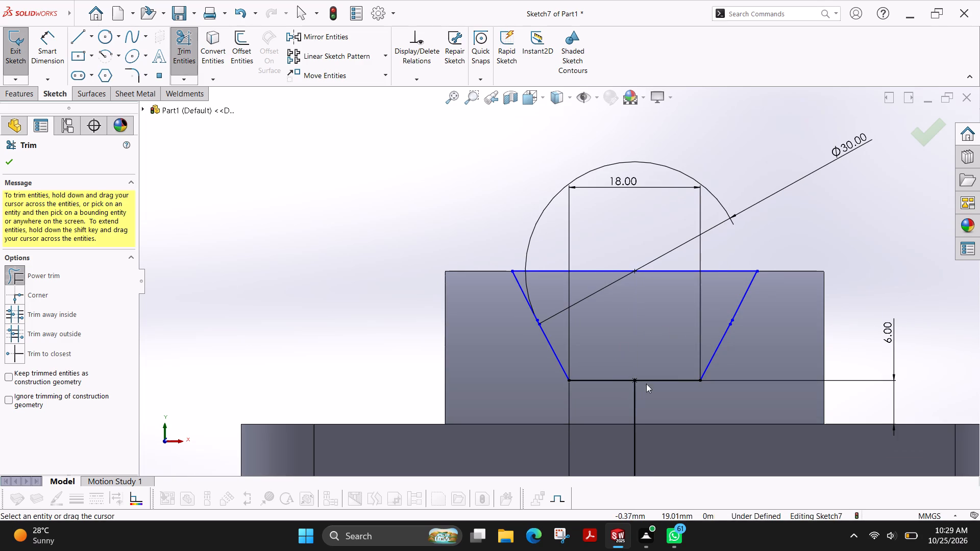
{"action": "scroll", "coordinate": [667, 400], "scroll_direction": "up", "scroll_amount": 2}
{"action": "left_click_drag", "start_coordinate": [640, 400], "coordinate": [594, 411]}
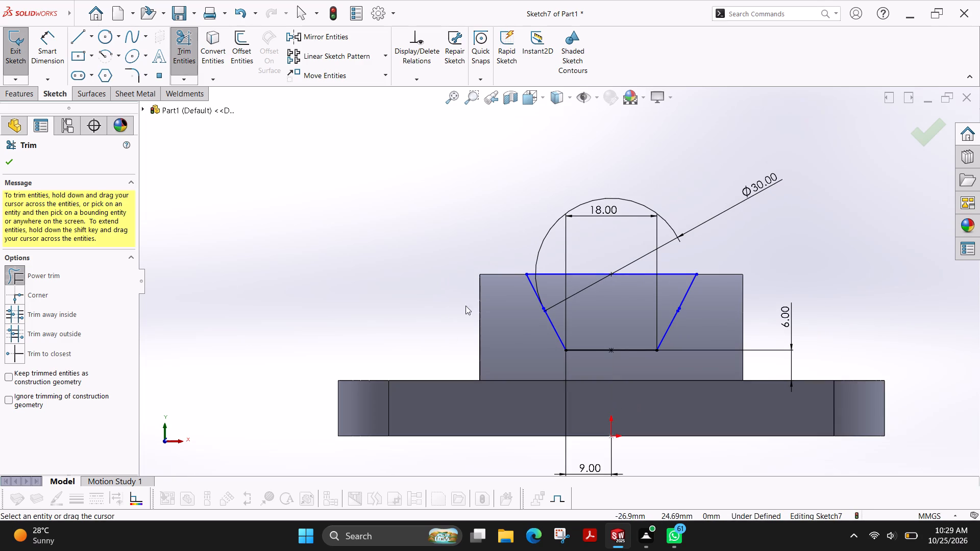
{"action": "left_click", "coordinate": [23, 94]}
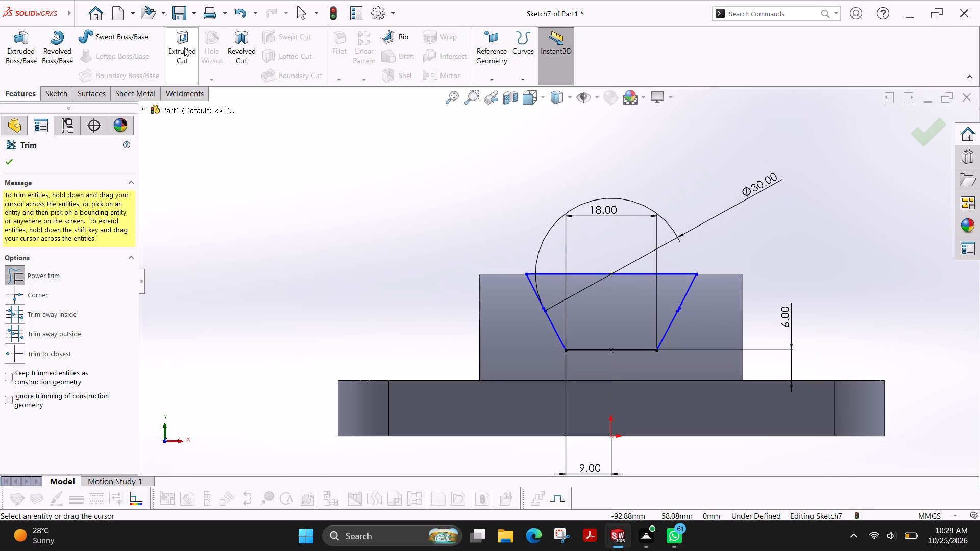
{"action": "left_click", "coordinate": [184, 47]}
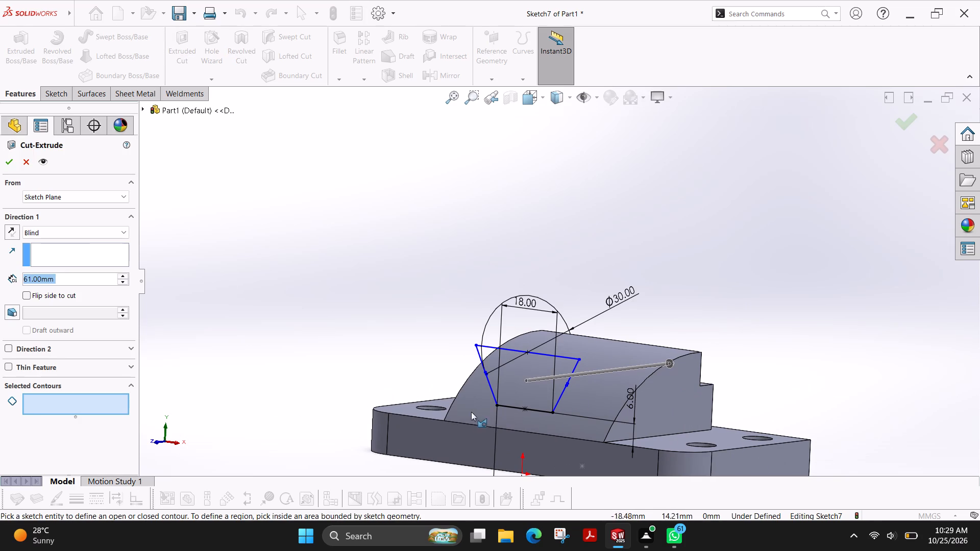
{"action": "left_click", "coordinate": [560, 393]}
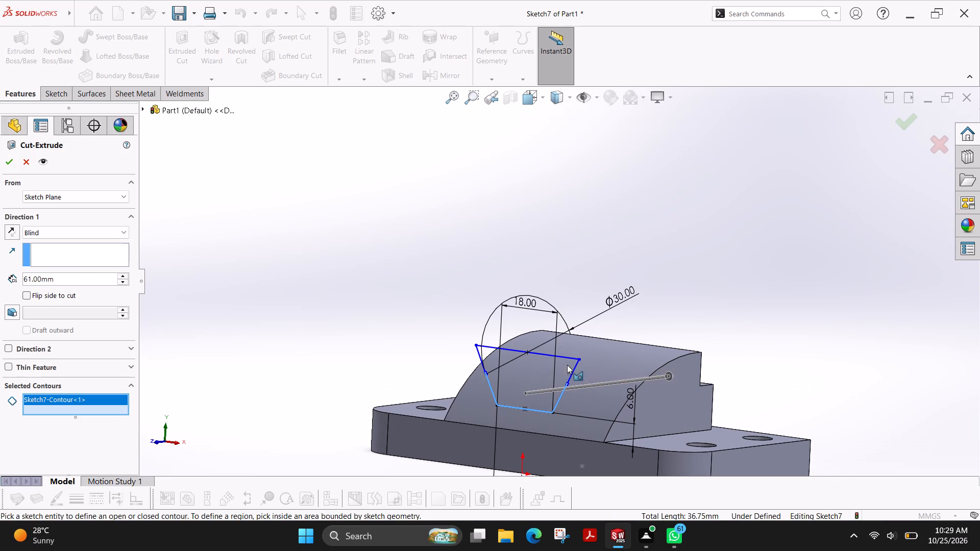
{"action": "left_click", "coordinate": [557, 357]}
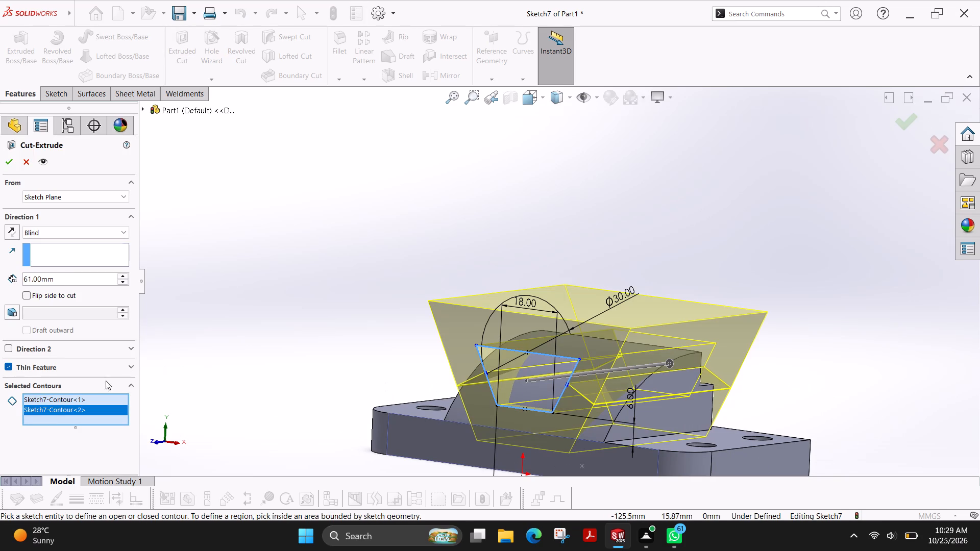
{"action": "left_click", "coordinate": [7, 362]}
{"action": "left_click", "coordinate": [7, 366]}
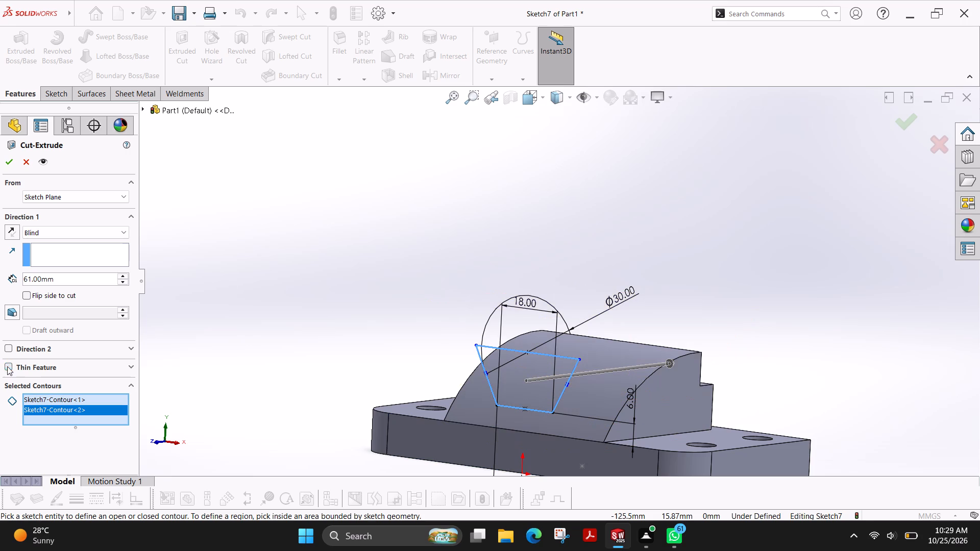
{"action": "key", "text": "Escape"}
Exit the trapezoidal profile sketch, keeping its changes.
{"action": "left_click", "coordinate": [920, 135]}
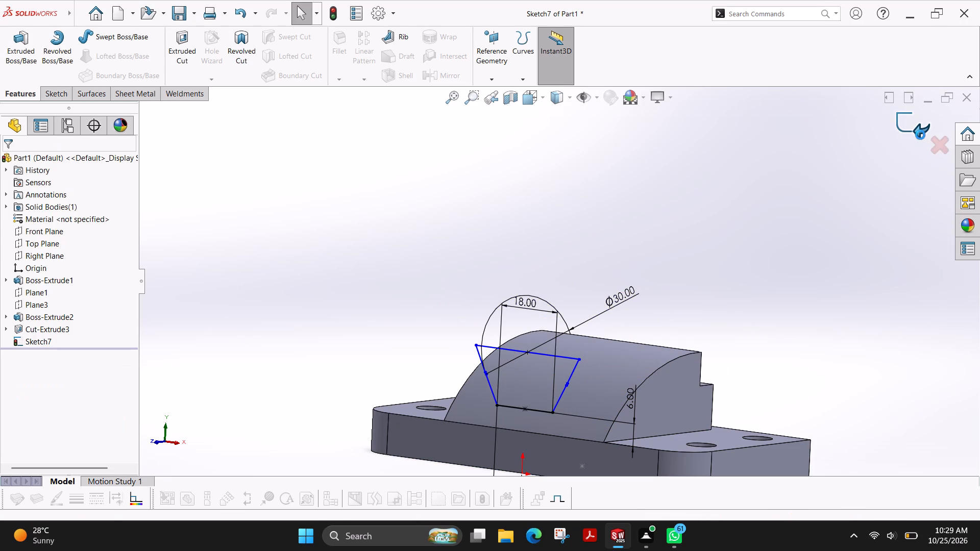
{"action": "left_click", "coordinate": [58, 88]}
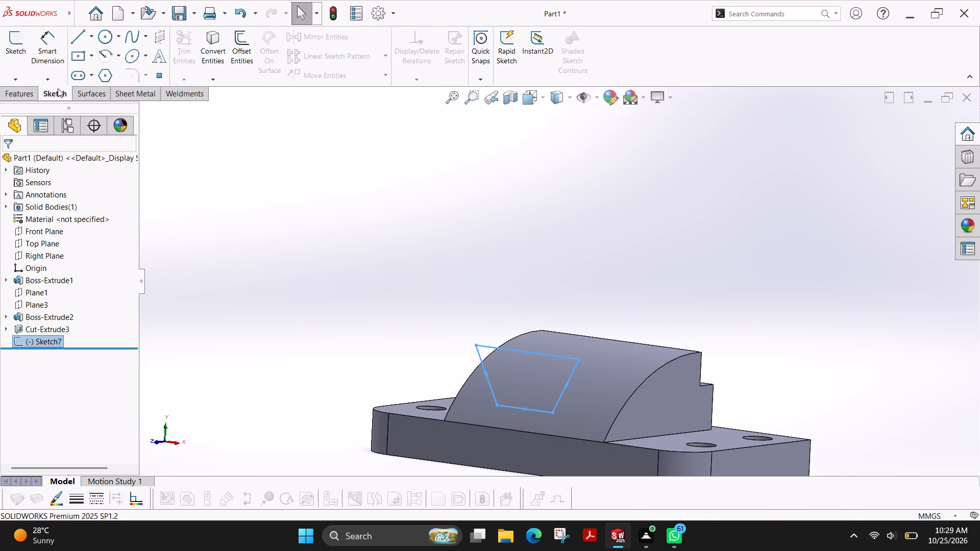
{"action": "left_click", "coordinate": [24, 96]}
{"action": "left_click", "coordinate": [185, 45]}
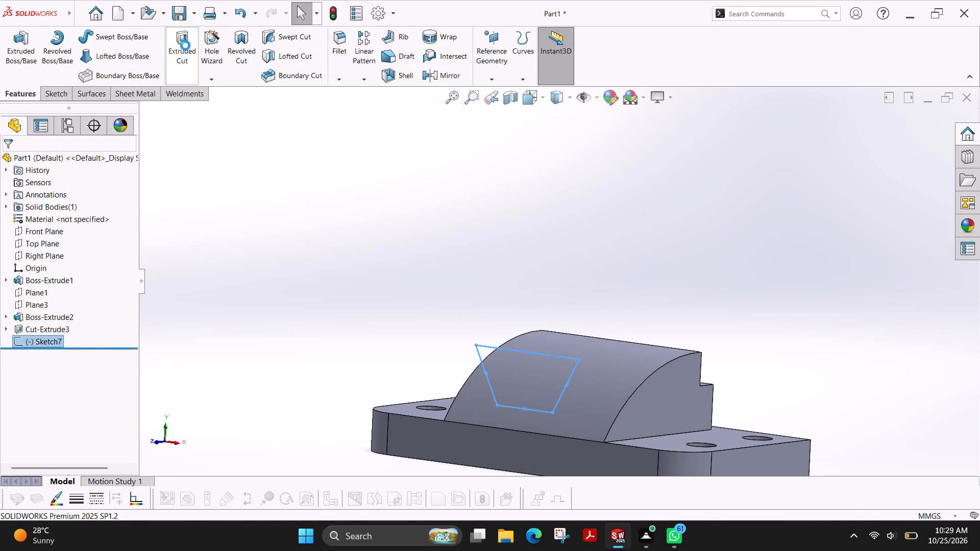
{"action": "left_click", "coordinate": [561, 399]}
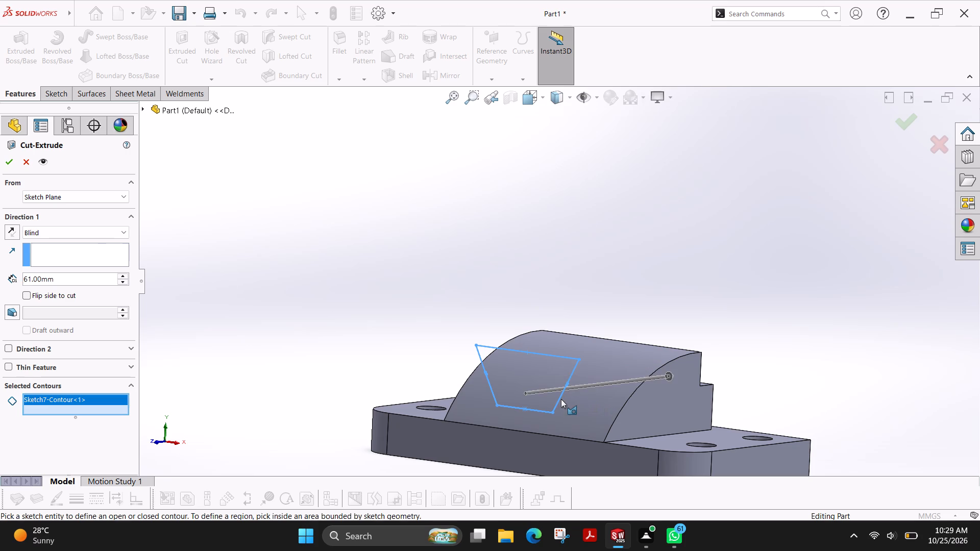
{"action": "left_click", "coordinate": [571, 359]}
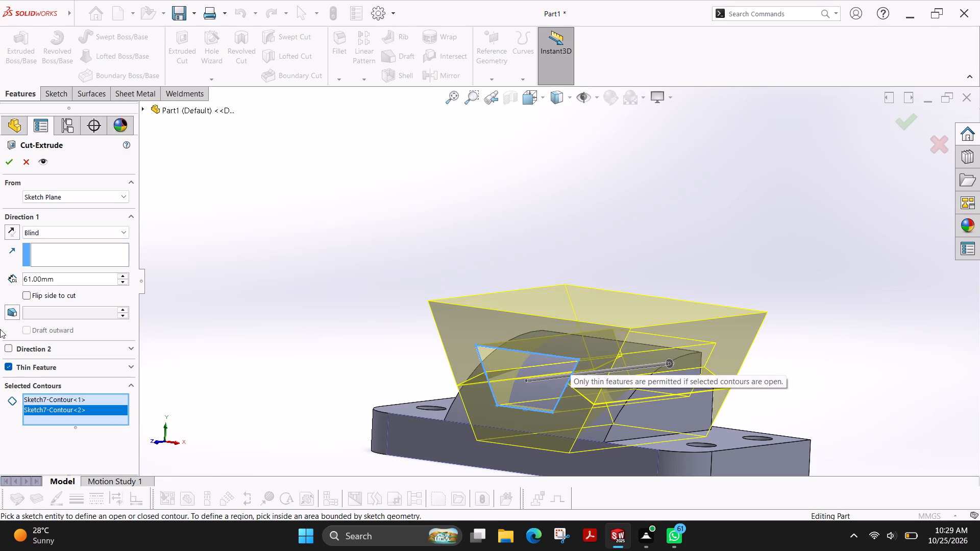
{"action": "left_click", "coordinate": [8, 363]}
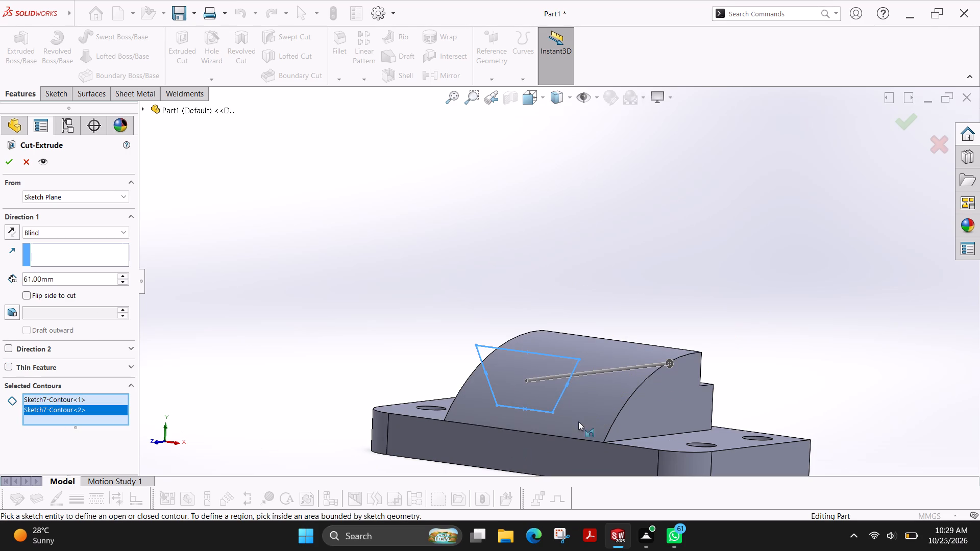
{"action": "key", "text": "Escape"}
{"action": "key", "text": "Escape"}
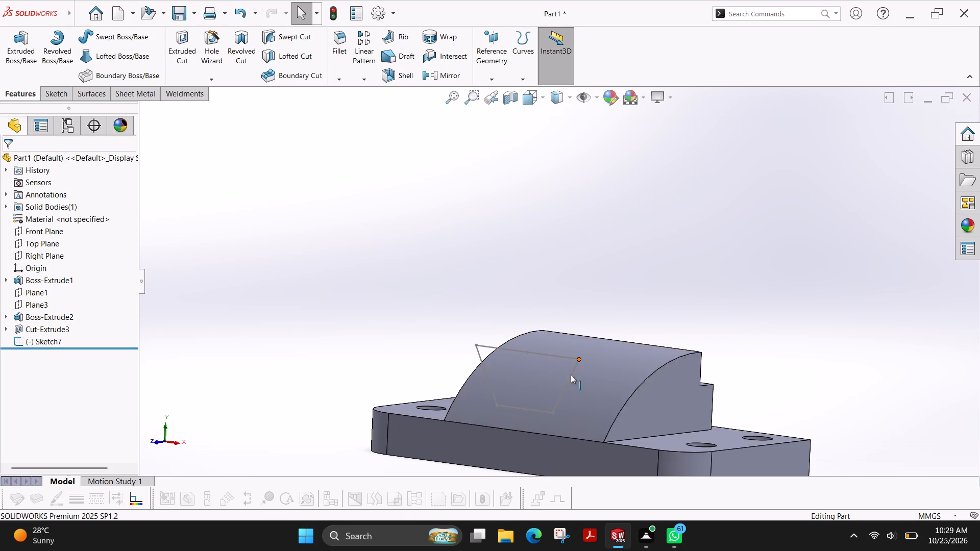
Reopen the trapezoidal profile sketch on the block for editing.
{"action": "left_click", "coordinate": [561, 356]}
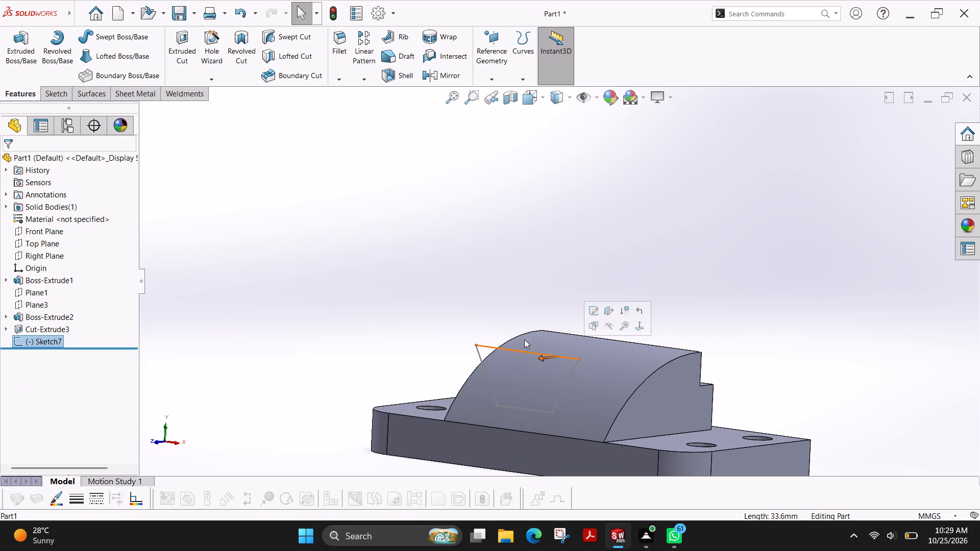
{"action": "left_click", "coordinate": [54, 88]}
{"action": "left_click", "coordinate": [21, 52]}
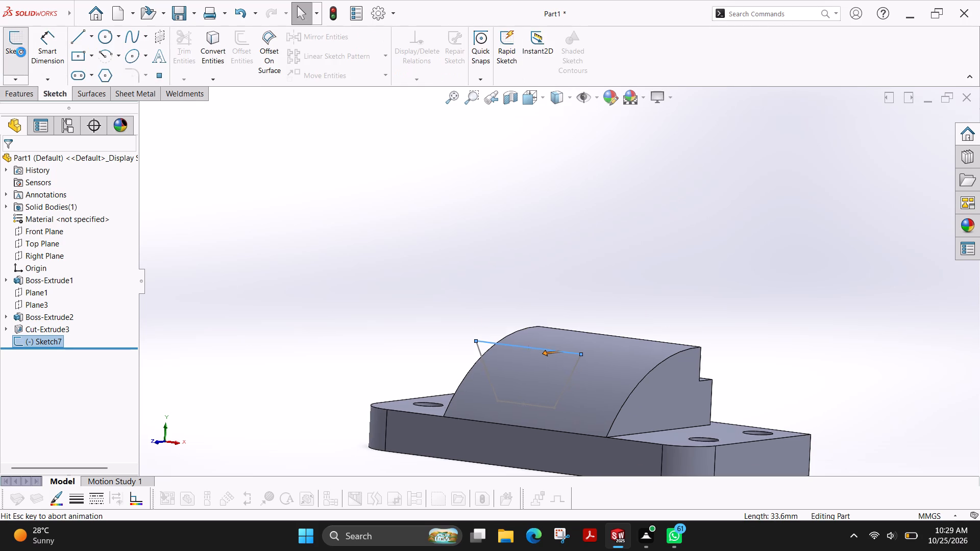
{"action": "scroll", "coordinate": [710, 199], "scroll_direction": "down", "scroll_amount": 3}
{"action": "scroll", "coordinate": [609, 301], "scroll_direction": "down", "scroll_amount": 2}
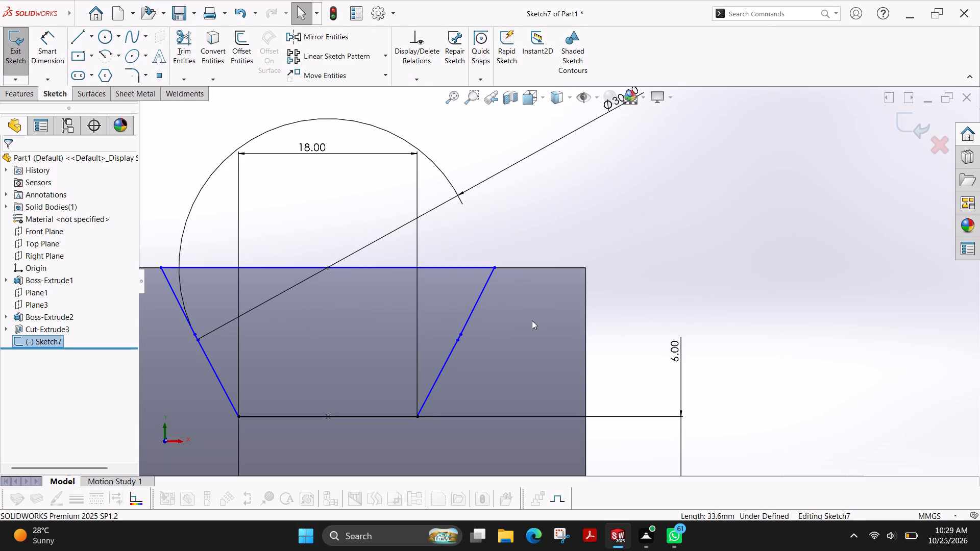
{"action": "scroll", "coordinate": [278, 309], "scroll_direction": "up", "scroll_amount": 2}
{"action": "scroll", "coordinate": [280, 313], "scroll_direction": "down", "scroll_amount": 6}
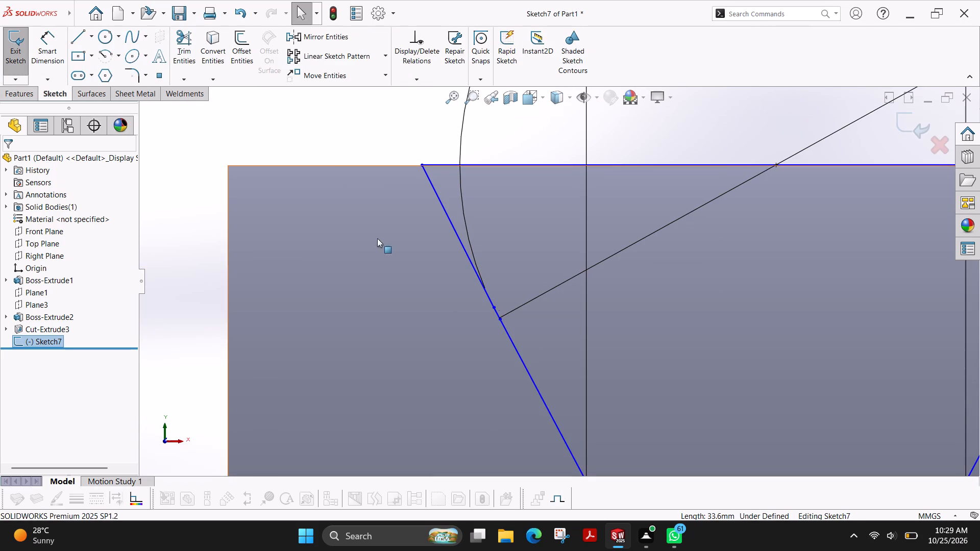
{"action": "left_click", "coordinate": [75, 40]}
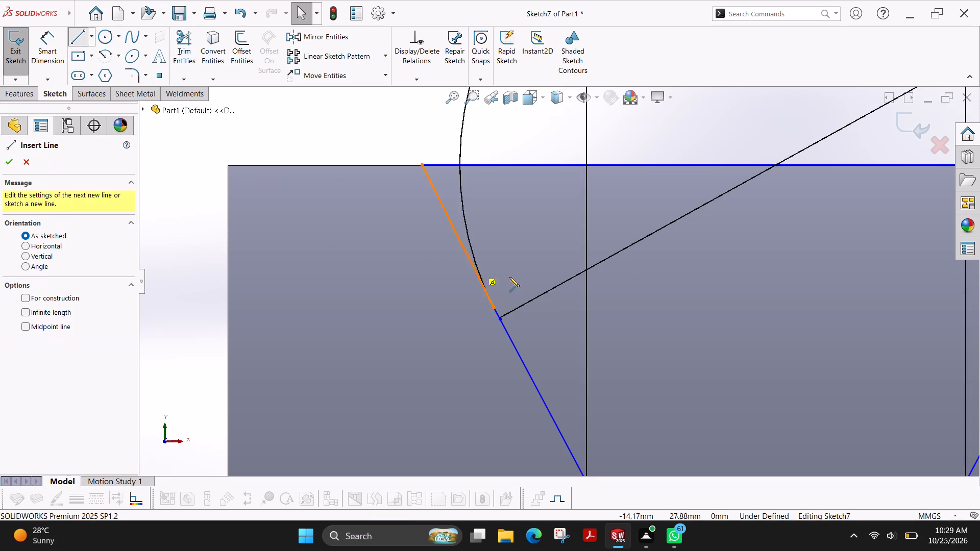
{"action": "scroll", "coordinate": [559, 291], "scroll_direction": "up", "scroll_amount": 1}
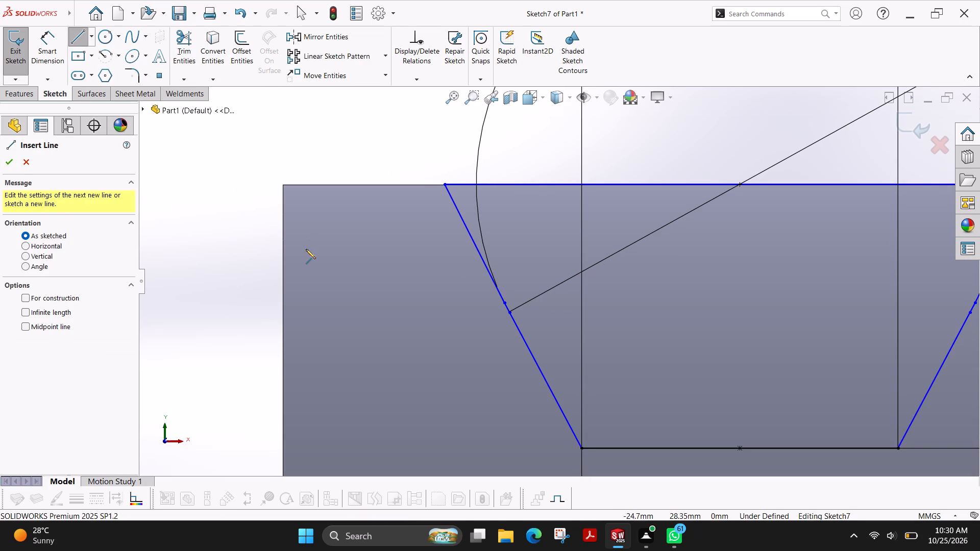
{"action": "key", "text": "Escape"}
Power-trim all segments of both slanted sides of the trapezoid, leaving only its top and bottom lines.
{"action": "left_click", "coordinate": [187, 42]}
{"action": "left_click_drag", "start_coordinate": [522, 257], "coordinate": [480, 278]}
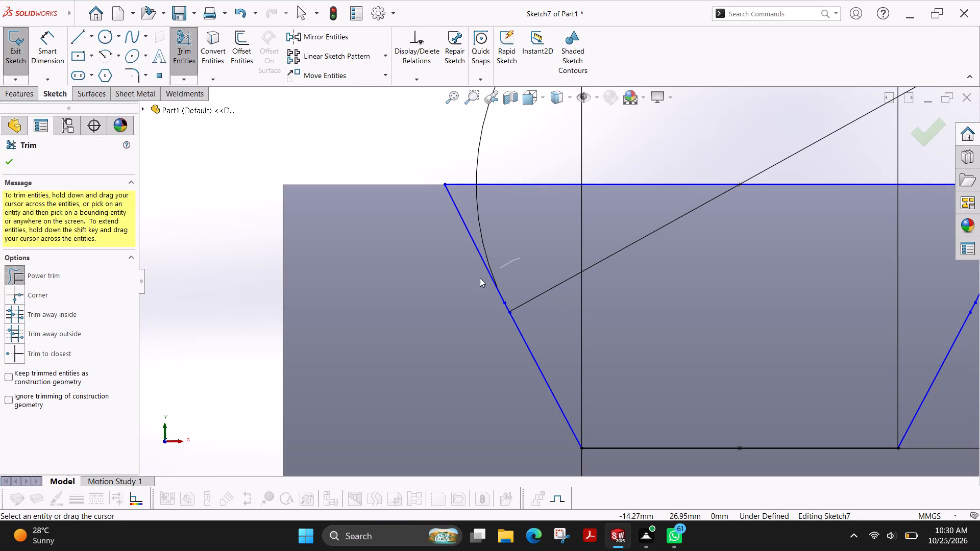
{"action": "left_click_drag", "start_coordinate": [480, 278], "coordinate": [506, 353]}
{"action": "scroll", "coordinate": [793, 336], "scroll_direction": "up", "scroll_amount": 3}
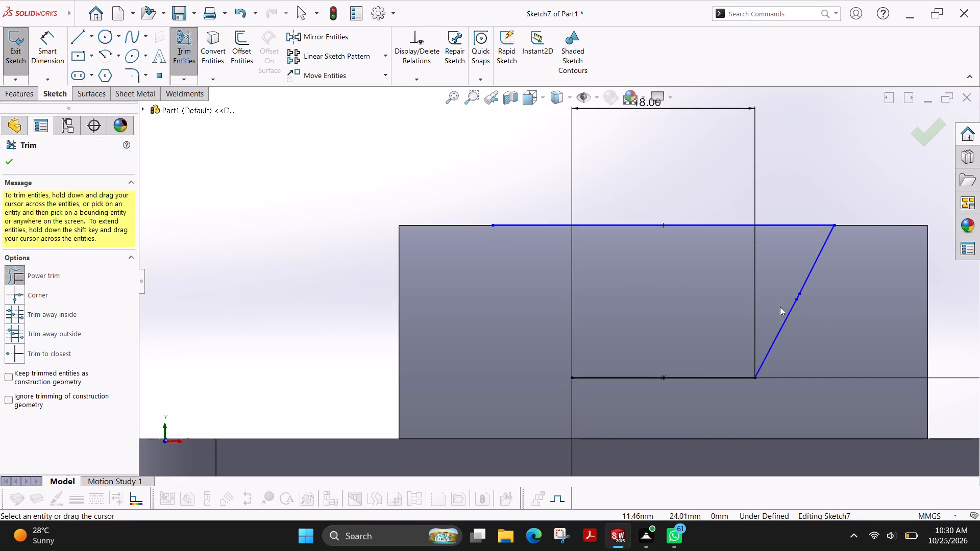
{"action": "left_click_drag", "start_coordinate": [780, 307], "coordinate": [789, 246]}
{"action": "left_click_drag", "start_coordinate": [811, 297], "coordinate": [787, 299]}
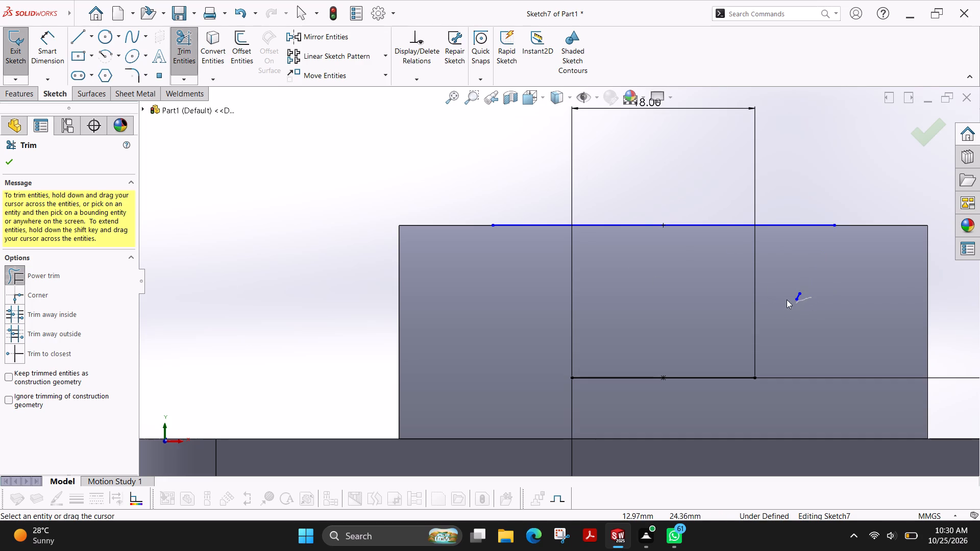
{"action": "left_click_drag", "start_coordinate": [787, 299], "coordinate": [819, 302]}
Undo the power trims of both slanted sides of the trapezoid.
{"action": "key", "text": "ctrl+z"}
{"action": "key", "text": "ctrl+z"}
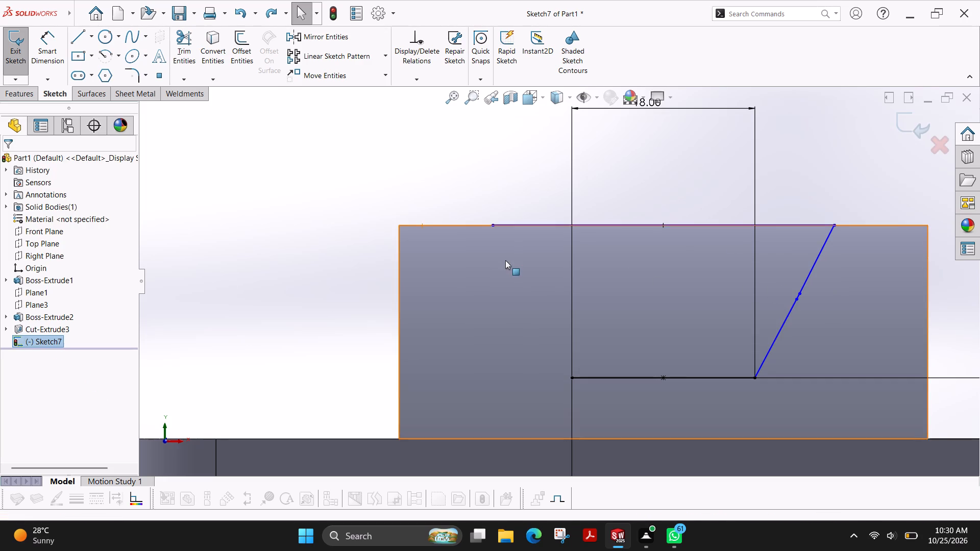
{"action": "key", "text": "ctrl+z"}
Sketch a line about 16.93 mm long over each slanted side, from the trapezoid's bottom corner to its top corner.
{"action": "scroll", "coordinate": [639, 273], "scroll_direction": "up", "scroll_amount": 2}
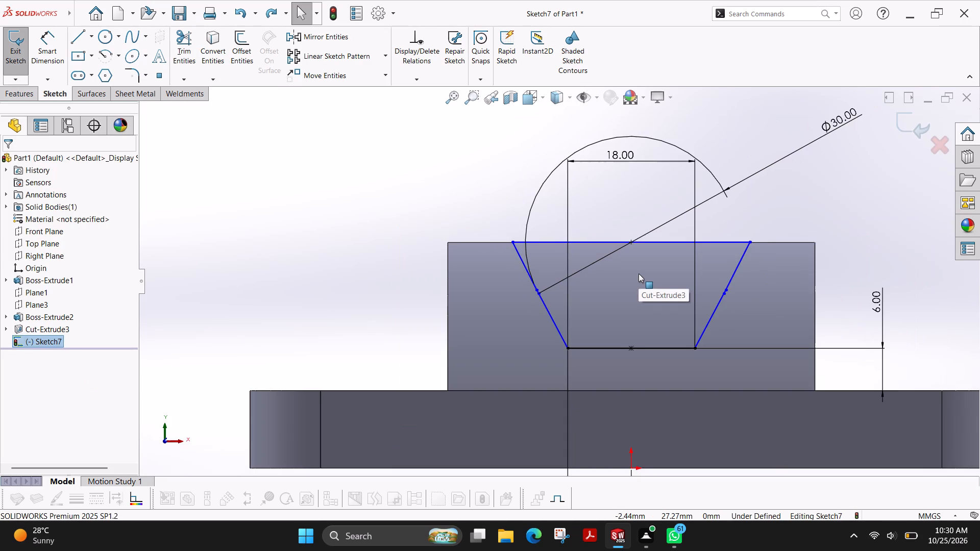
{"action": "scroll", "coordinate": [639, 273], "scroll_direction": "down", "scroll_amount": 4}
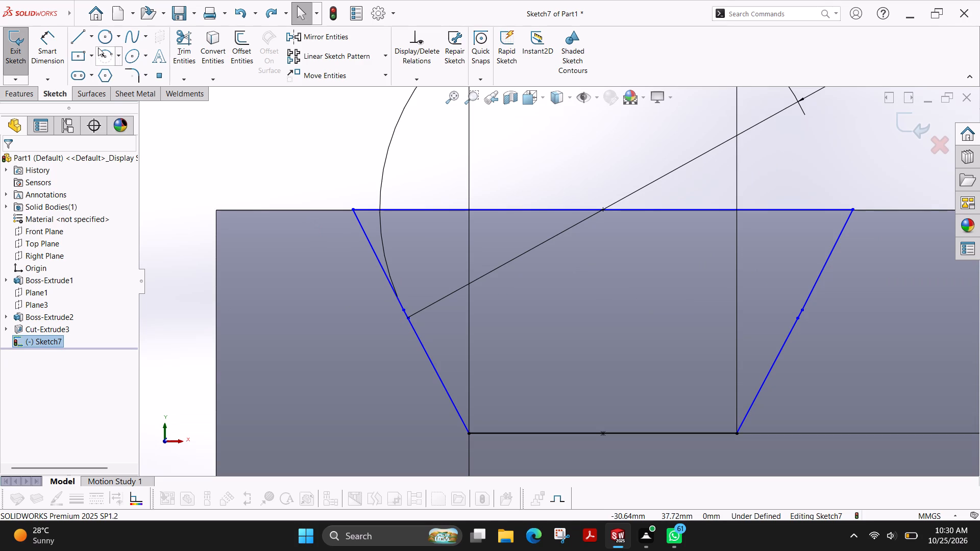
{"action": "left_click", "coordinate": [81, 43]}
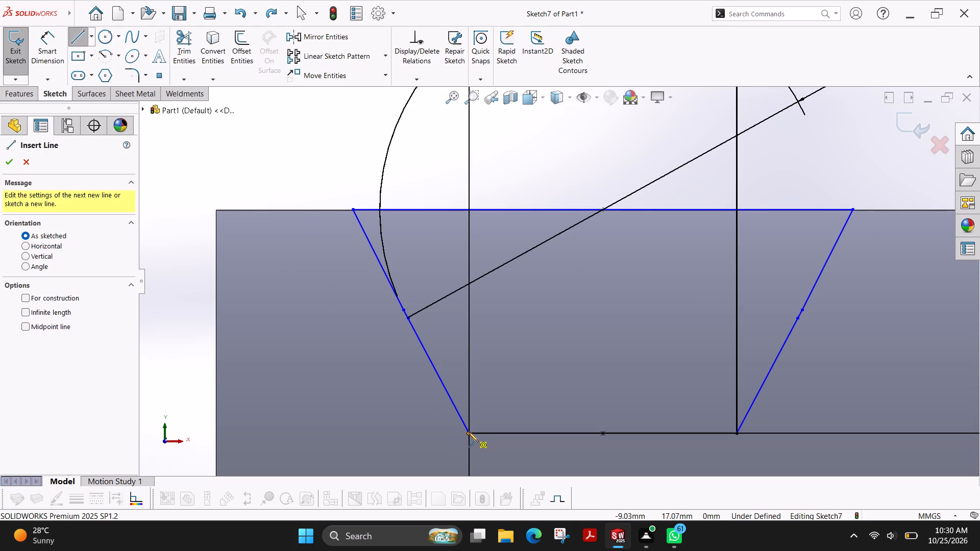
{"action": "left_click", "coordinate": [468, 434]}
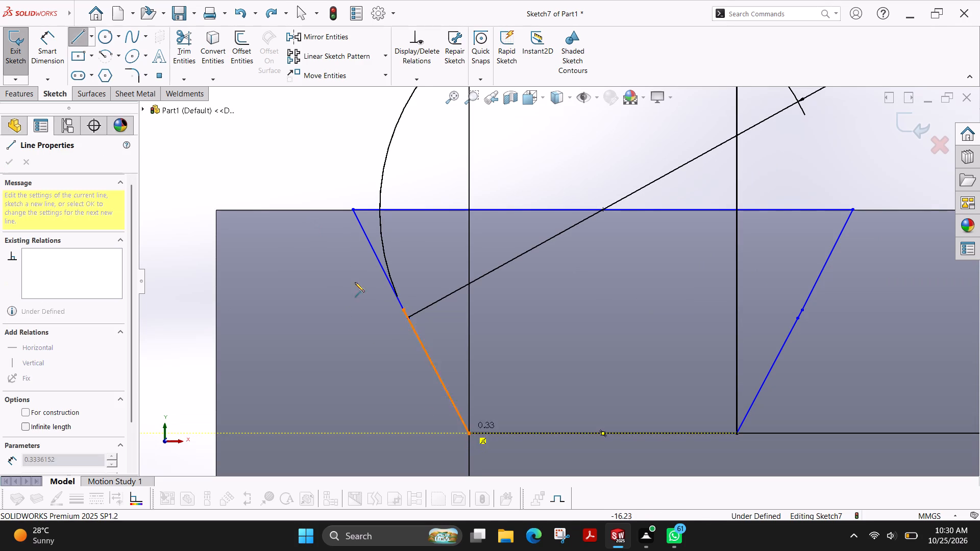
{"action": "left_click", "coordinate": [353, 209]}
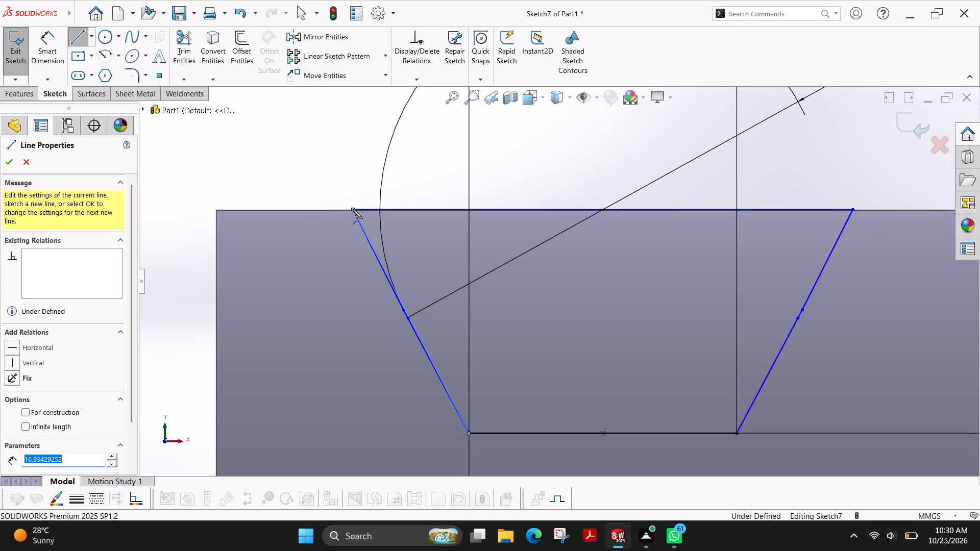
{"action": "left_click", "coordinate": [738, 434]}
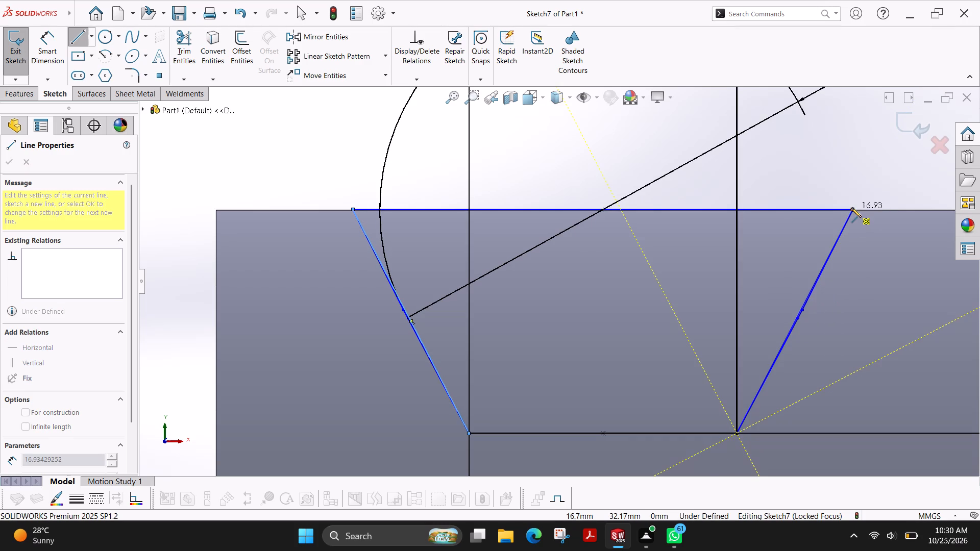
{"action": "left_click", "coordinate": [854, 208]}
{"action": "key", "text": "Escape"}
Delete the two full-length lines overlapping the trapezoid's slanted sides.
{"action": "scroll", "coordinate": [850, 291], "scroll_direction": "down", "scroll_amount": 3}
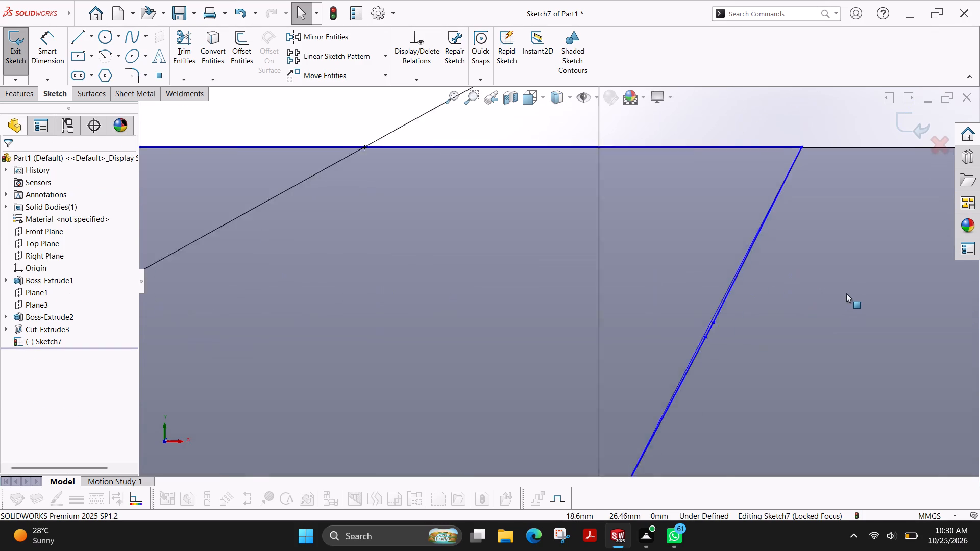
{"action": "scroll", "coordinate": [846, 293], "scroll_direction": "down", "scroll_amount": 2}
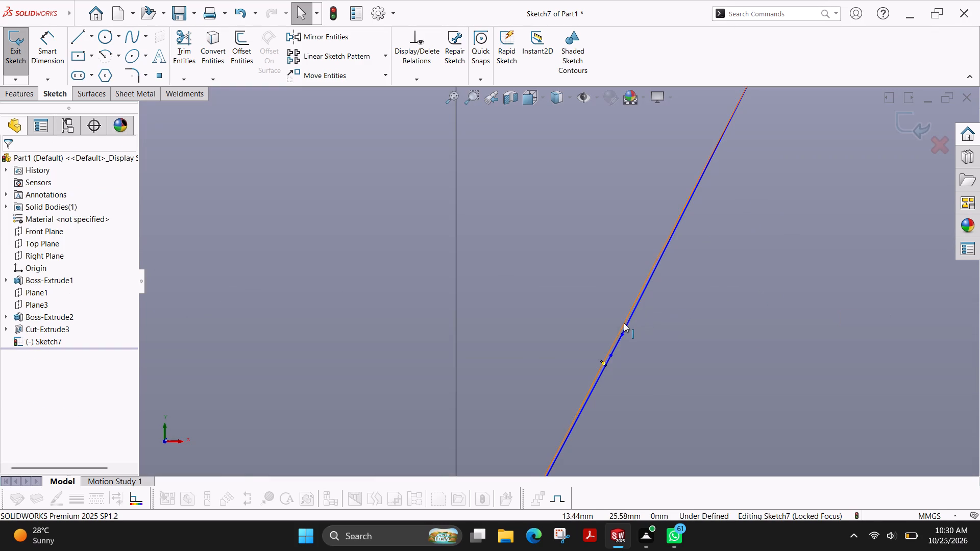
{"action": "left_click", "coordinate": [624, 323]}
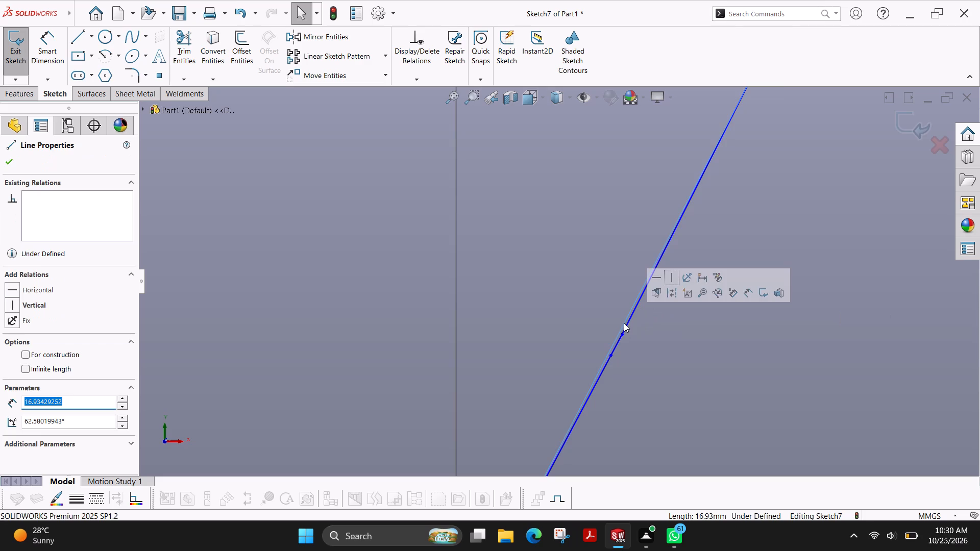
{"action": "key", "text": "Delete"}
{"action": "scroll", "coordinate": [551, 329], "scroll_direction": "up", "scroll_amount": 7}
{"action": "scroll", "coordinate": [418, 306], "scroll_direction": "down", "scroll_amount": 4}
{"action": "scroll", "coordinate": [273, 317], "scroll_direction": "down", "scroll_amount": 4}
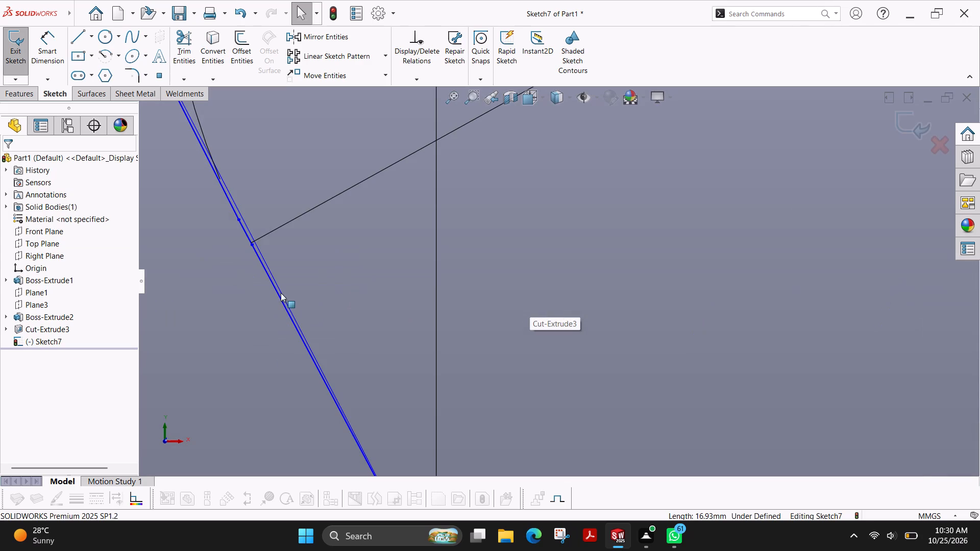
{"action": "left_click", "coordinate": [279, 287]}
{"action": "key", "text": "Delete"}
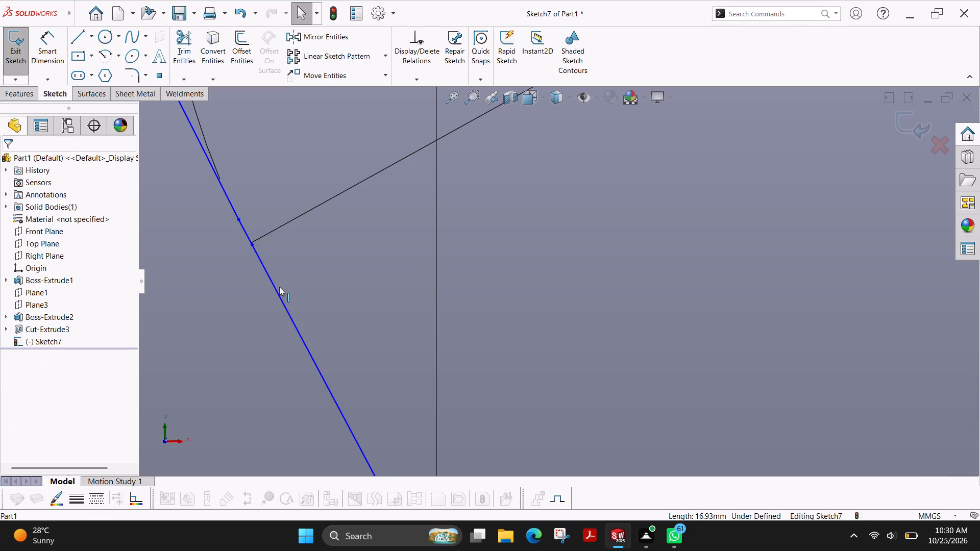
Search the available commands for JOIN and try to start the Join command.
{"action": "scroll", "coordinate": [279, 287], "scroll_direction": "up", "scroll_amount": 5}
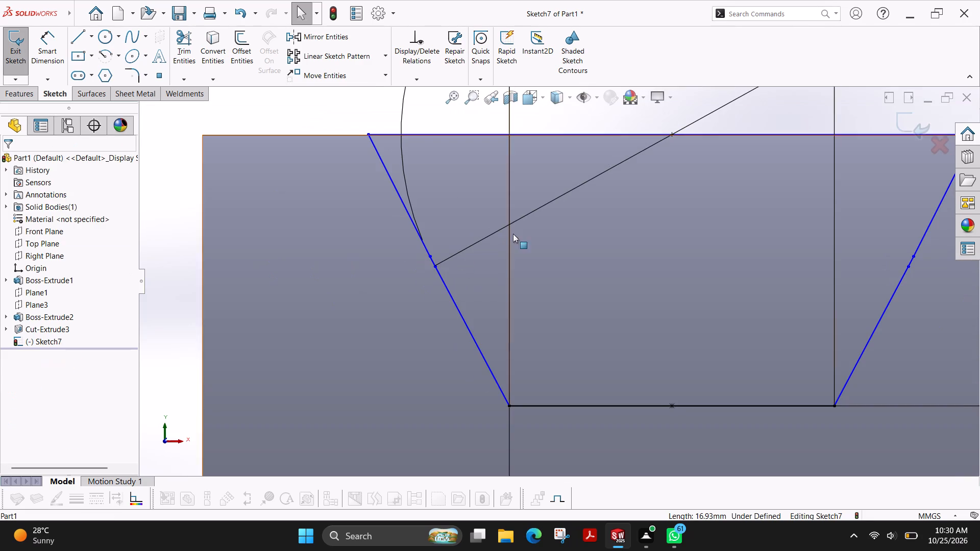
{"action": "left_click", "coordinate": [787, 9]}
{"action": "type", "text": "JO"}
{"action": "key", "text": "i"}
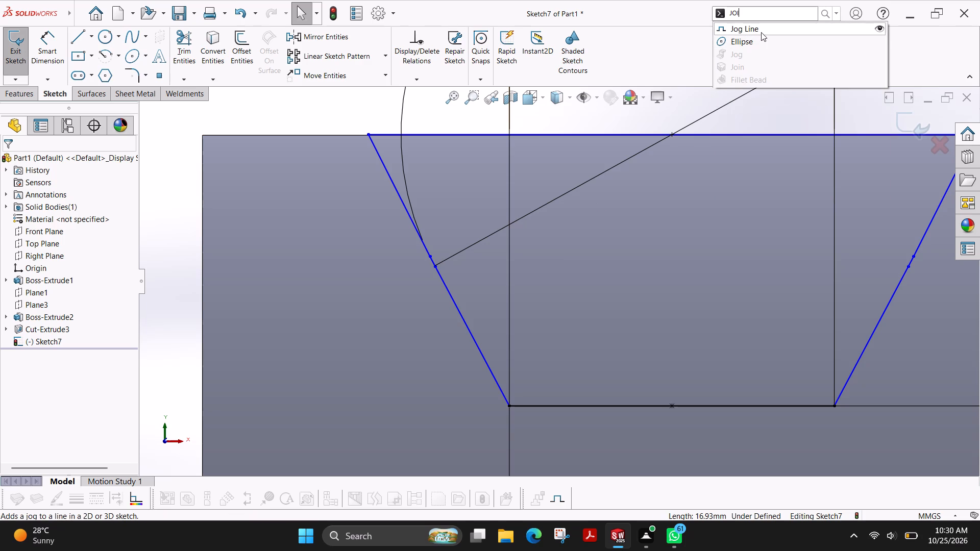
{"action": "key", "text": "n"}
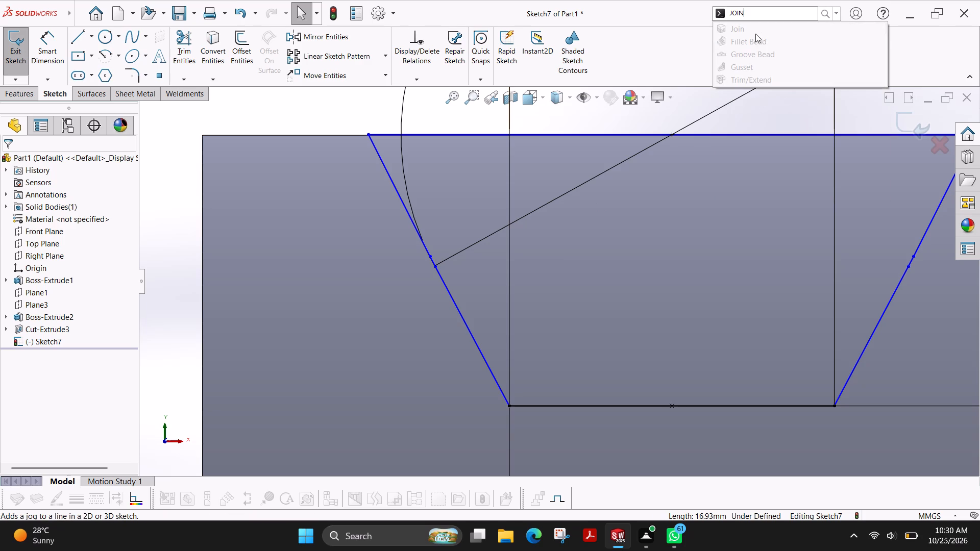
{"action": "left_click", "coordinate": [751, 34]}
{"action": "key", "text": "Escape"}
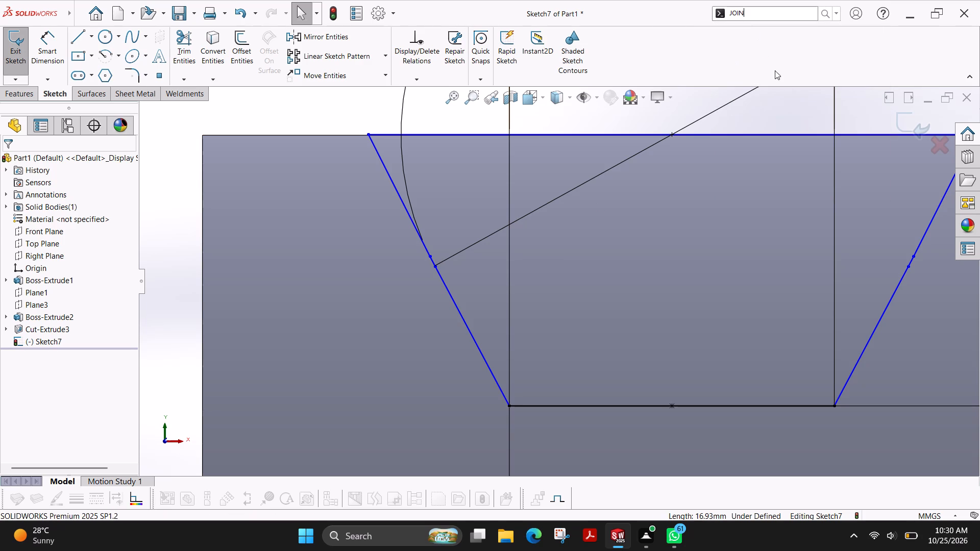
{"action": "key", "text": "Escape"}
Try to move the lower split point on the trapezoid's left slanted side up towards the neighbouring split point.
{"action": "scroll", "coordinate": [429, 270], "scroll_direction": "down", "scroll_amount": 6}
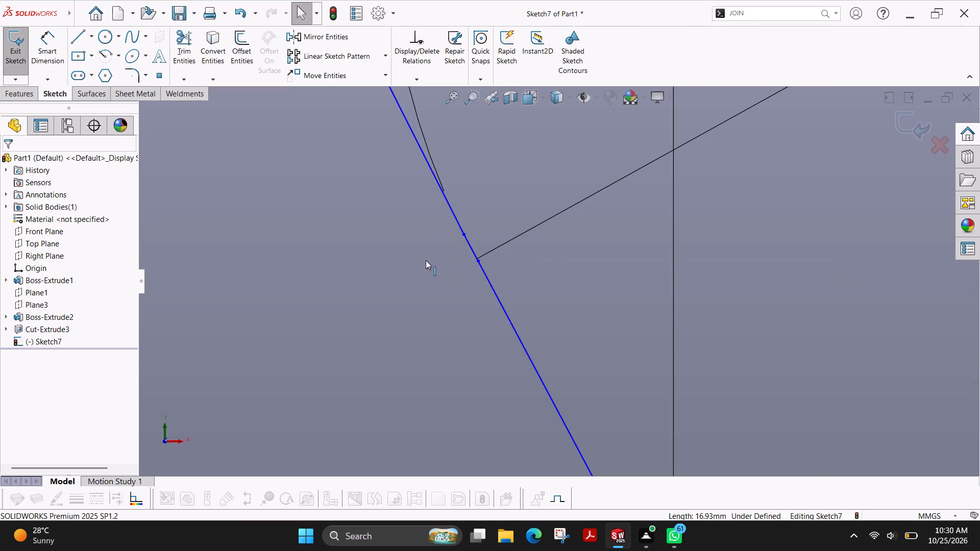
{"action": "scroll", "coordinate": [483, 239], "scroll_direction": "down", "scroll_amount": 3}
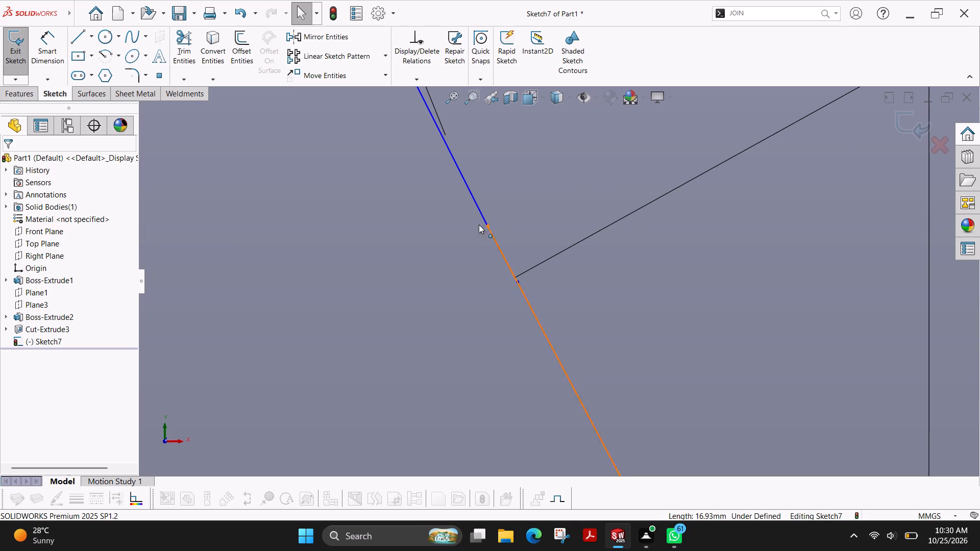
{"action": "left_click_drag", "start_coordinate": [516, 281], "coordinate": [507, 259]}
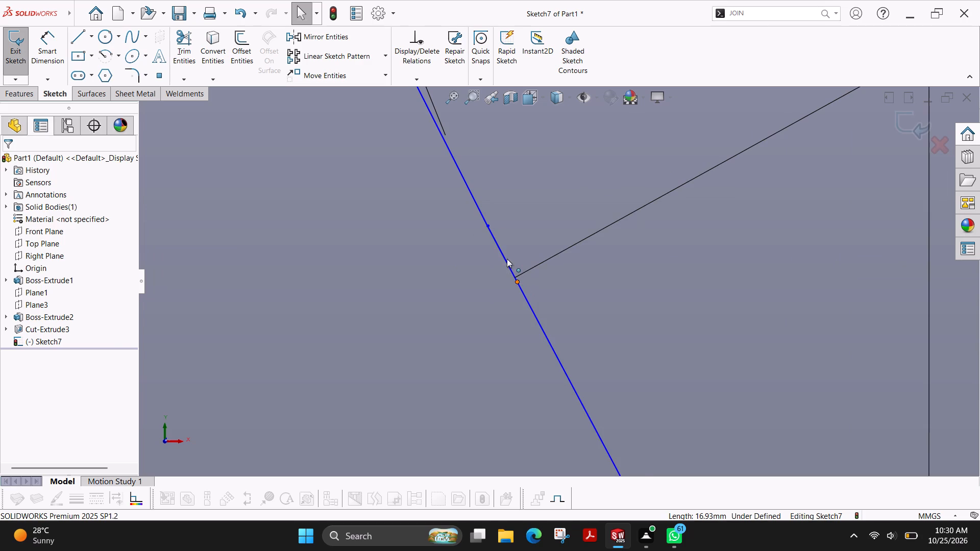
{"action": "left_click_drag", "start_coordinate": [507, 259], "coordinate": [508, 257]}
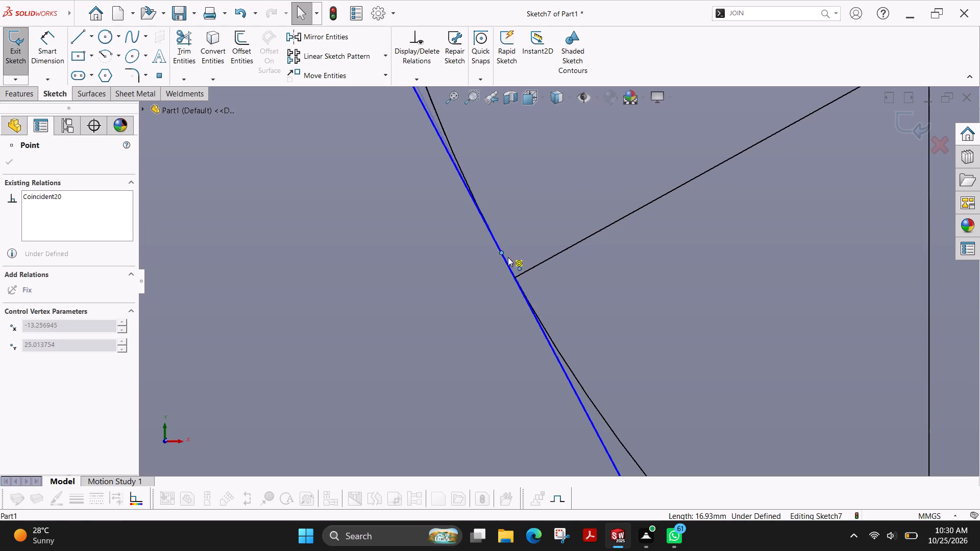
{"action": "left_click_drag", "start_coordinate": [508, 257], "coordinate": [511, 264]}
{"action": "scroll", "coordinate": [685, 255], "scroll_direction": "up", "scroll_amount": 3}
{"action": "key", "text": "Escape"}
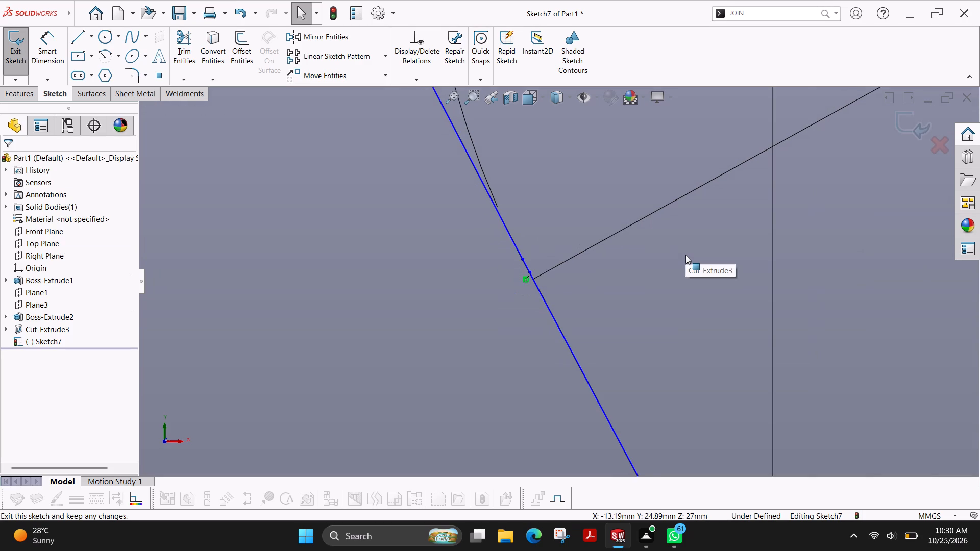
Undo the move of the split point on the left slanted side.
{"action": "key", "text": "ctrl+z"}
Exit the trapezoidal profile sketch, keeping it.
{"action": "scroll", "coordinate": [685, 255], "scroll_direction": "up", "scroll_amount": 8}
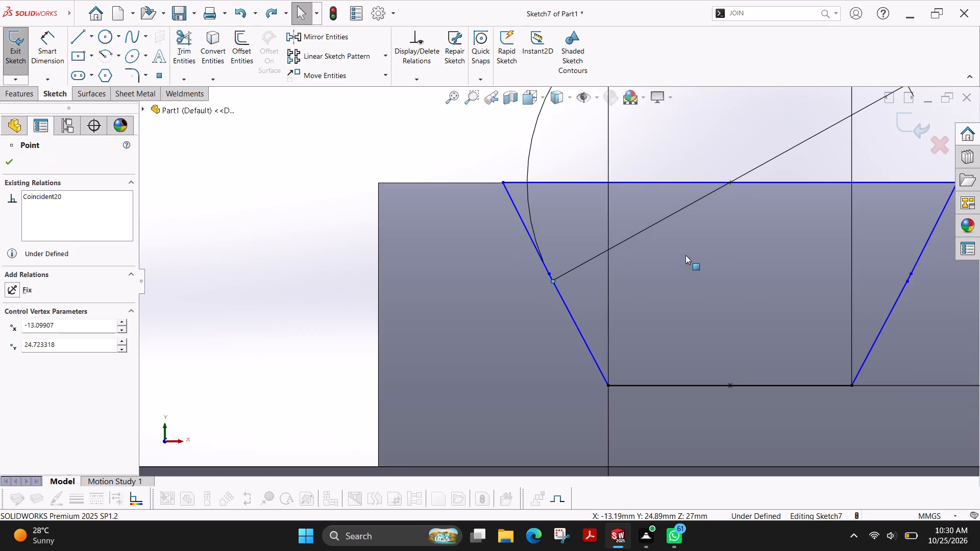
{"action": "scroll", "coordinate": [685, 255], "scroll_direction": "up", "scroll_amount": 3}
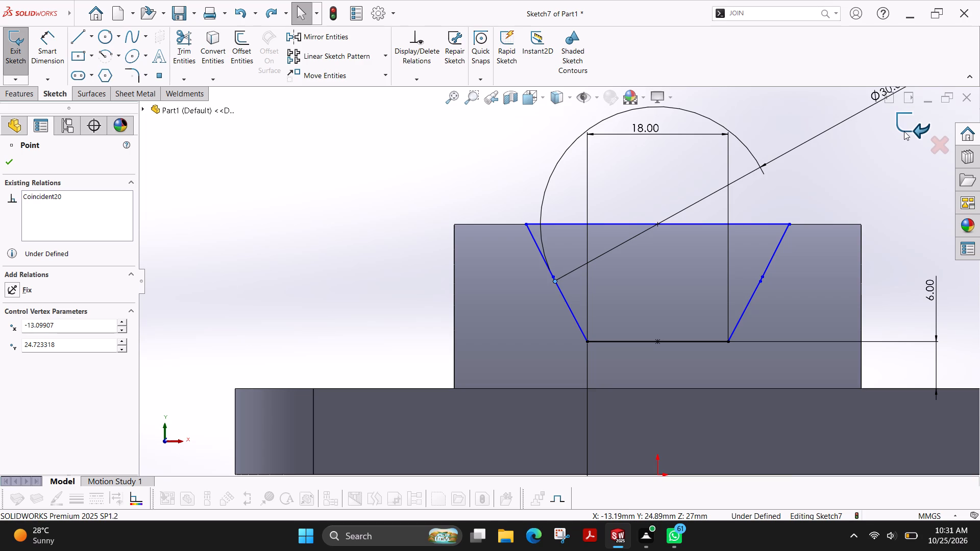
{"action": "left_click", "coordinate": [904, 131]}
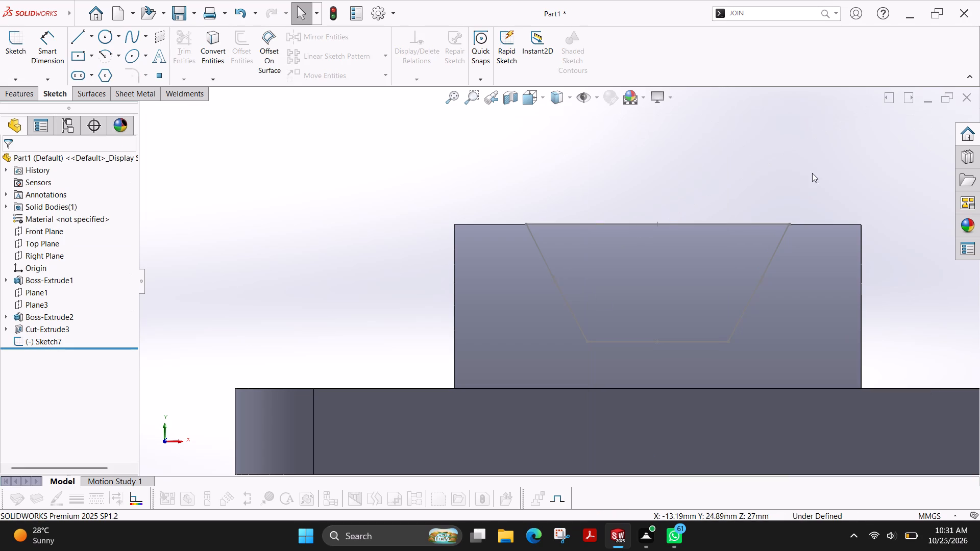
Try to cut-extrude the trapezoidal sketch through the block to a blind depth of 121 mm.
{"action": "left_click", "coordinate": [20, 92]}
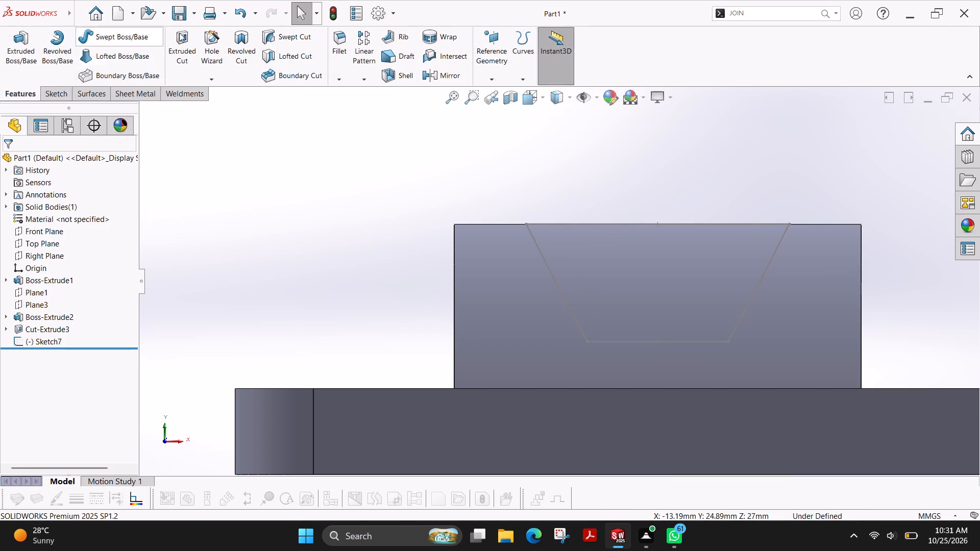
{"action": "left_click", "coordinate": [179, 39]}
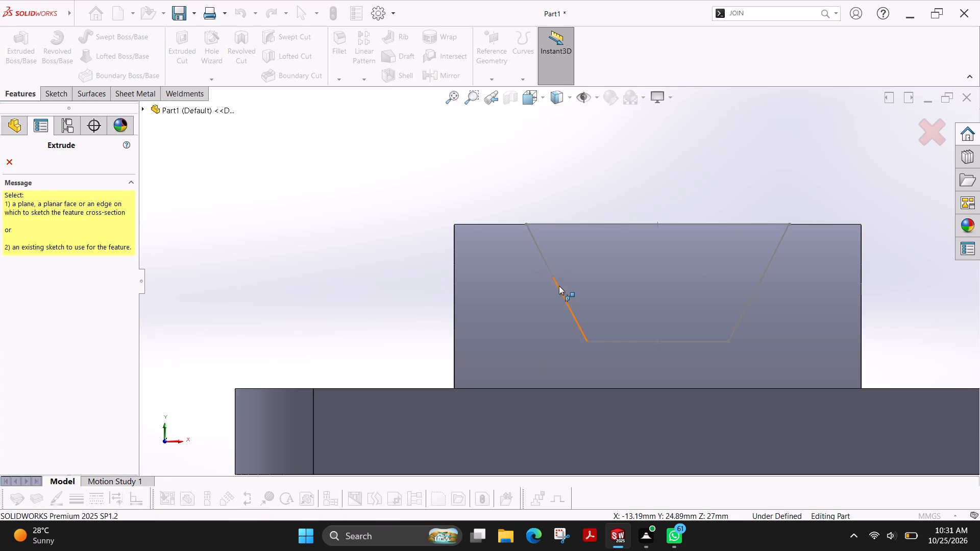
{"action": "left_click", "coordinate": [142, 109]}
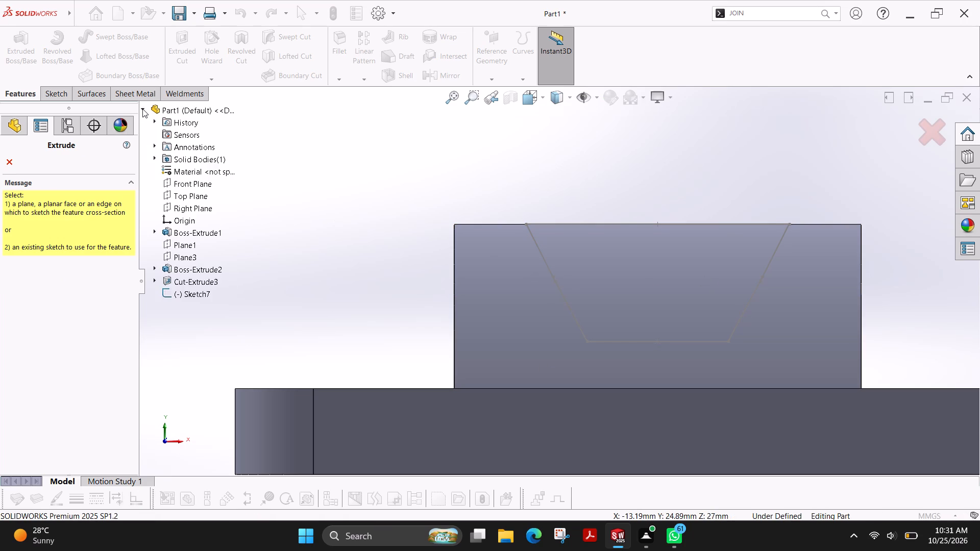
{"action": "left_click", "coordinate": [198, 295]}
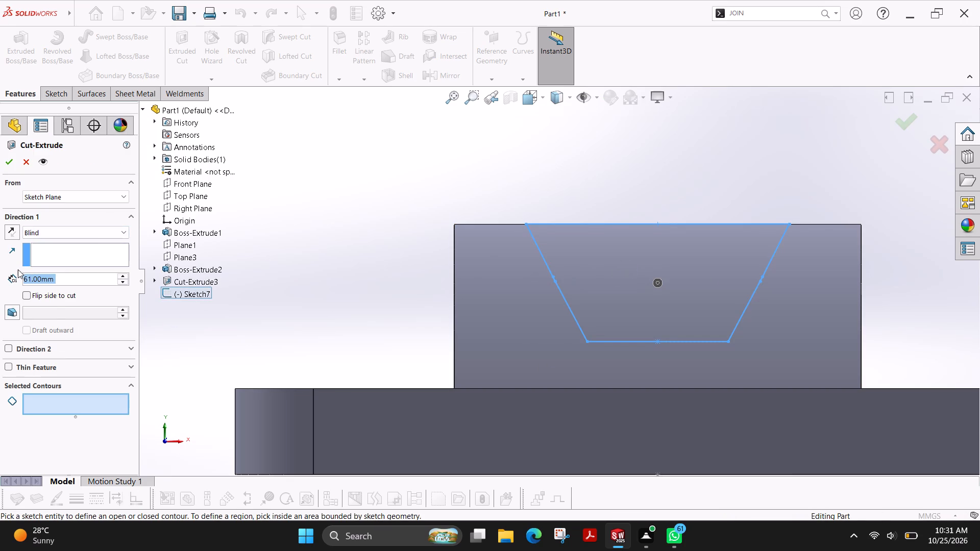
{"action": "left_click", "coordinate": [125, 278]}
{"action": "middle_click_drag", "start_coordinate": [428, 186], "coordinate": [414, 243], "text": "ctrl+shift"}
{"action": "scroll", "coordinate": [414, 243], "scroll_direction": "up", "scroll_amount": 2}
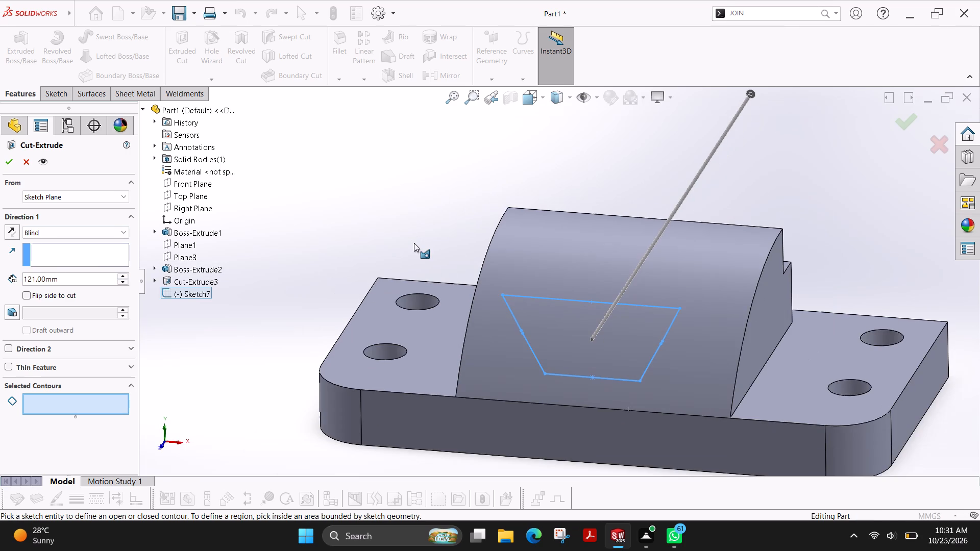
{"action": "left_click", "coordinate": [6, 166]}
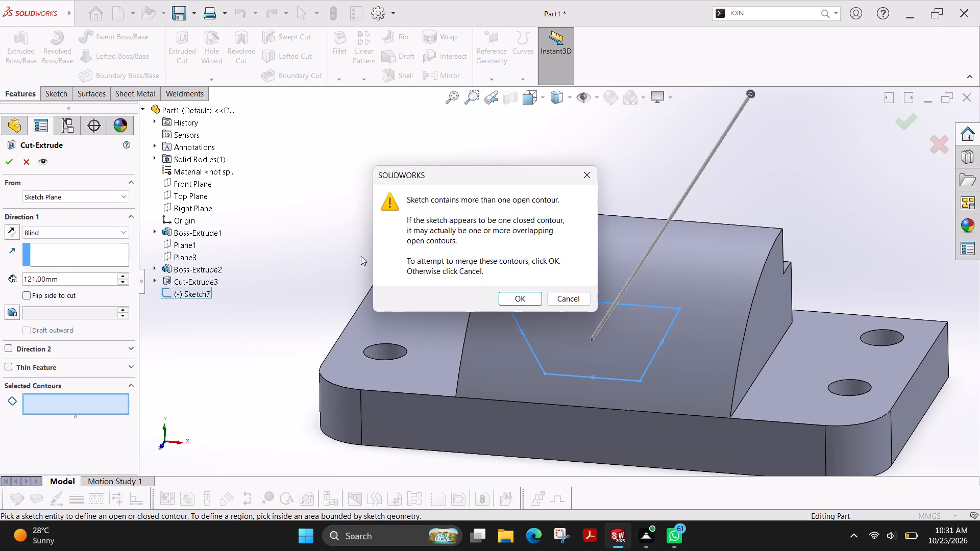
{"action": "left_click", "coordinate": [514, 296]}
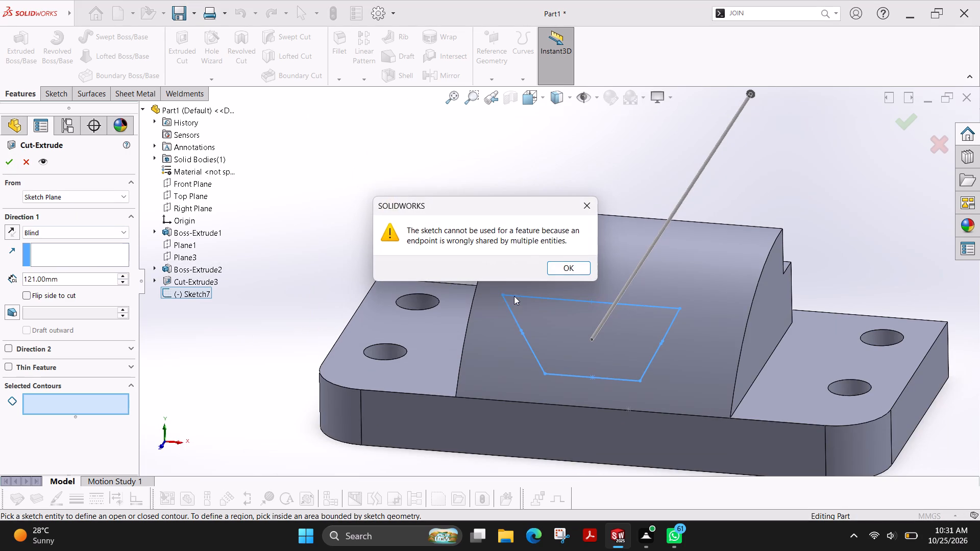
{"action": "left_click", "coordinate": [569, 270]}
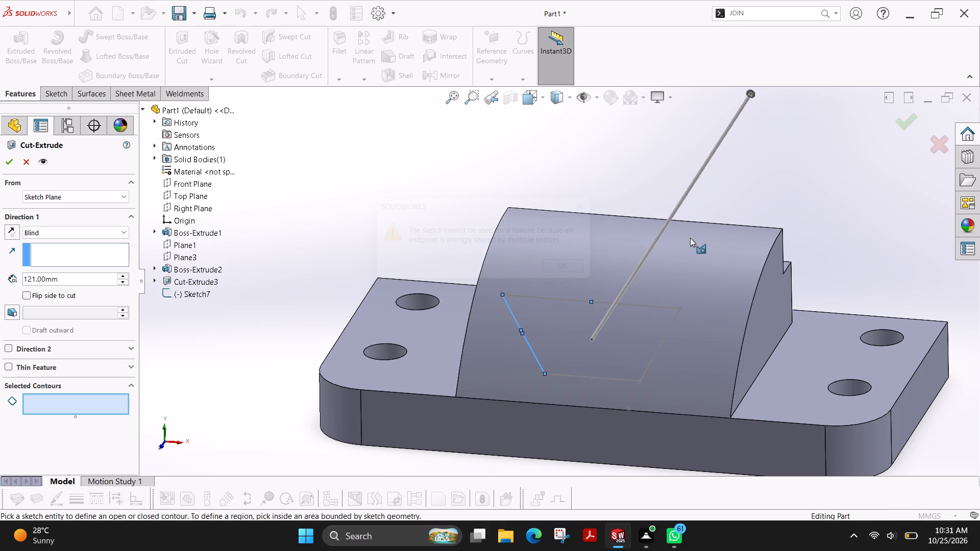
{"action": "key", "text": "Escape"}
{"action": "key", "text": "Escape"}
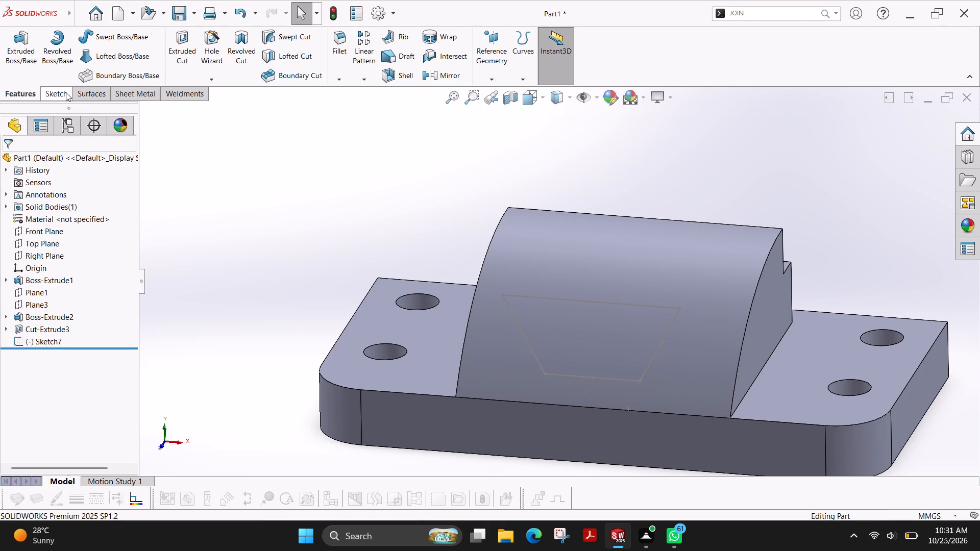
Reopen the trapezoidal groove sketch on the block for editing.
{"action": "left_click", "coordinate": [64, 92]}
{"action": "left_click", "coordinate": [9, 48]}
{"action": "left_click", "coordinate": [644, 305]}
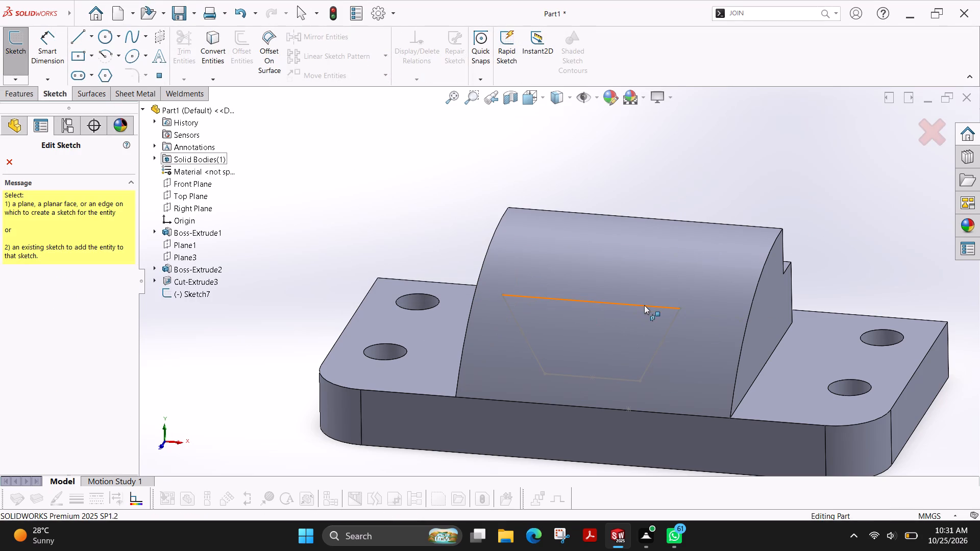
{"action": "scroll", "coordinate": [621, 198], "scroll_direction": "down", "scroll_amount": 3}
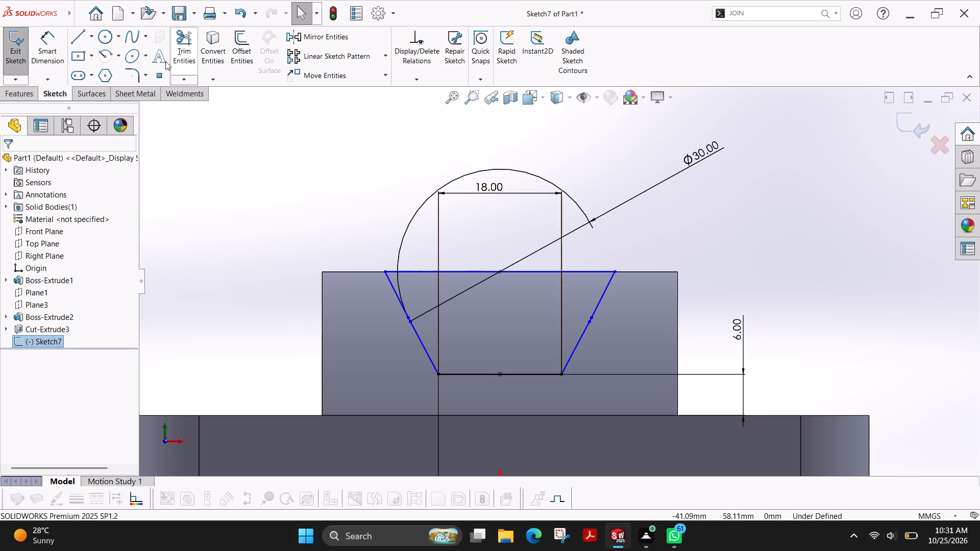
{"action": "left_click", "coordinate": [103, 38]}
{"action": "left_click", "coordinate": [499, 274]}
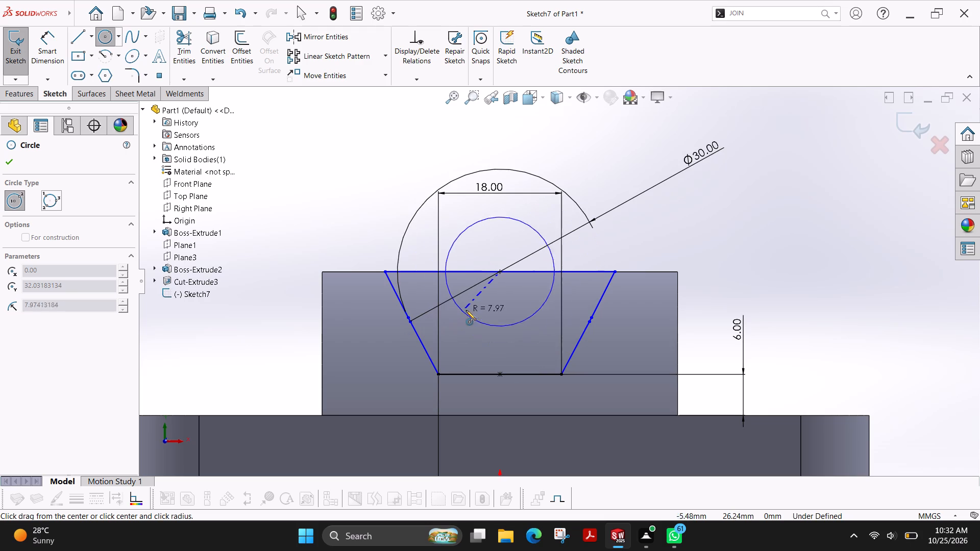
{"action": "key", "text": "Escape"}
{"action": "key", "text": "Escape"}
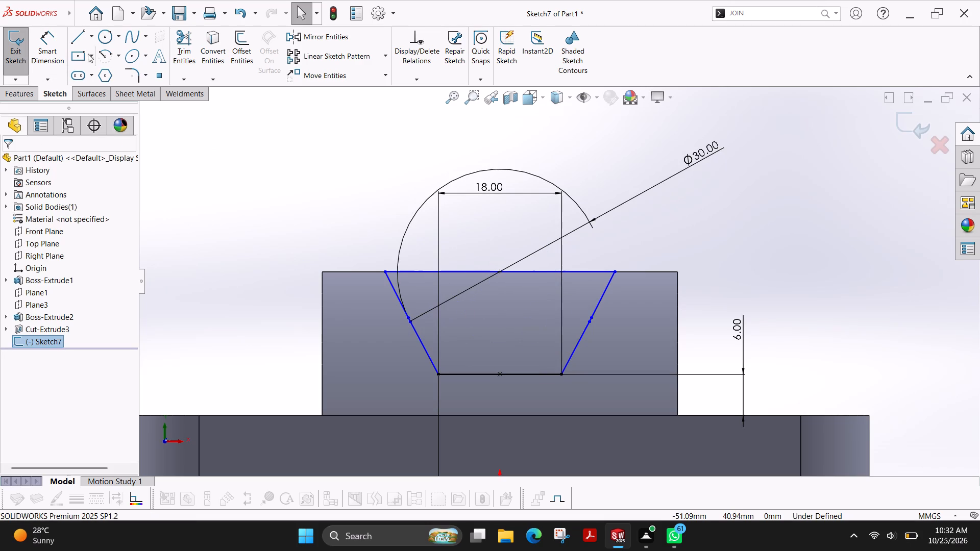
Trim away both split slanted sides of the trapezoid and the 30 mm arc, keeping its top and bottom lines.
{"action": "left_click", "coordinate": [182, 42]}
{"action": "left_click_drag", "start_coordinate": [442, 320], "coordinate": [404, 292]}
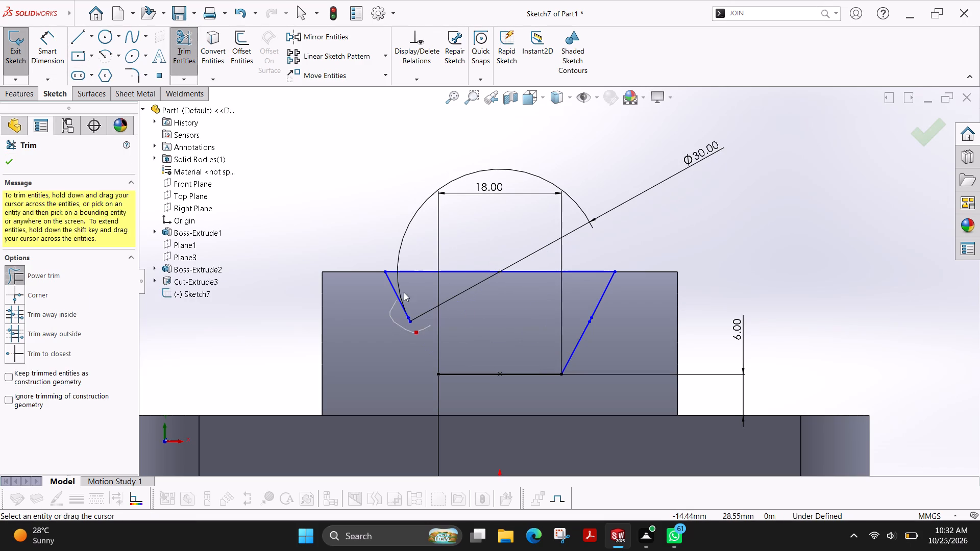
{"action": "left_click_drag", "start_coordinate": [404, 292], "coordinate": [421, 321]}
{"action": "left_click_drag", "start_coordinate": [416, 321], "coordinate": [398, 321]}
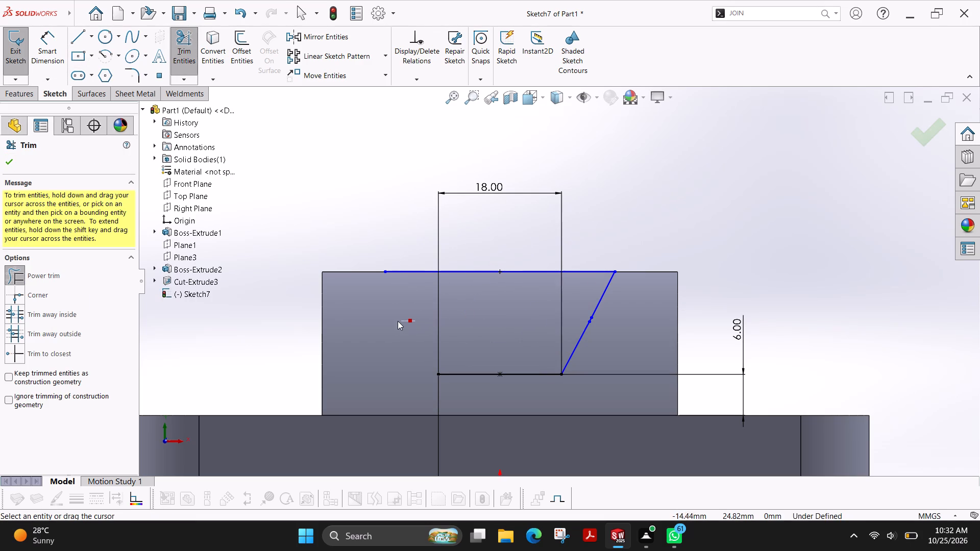
{"action": "left_click_drag", "start_coordinate": [398, 321], "coordinate": [396, 321]}
{"action": "left_click_drag", "start_coordinate": [588, 318], "coordinate": [622, 315]}
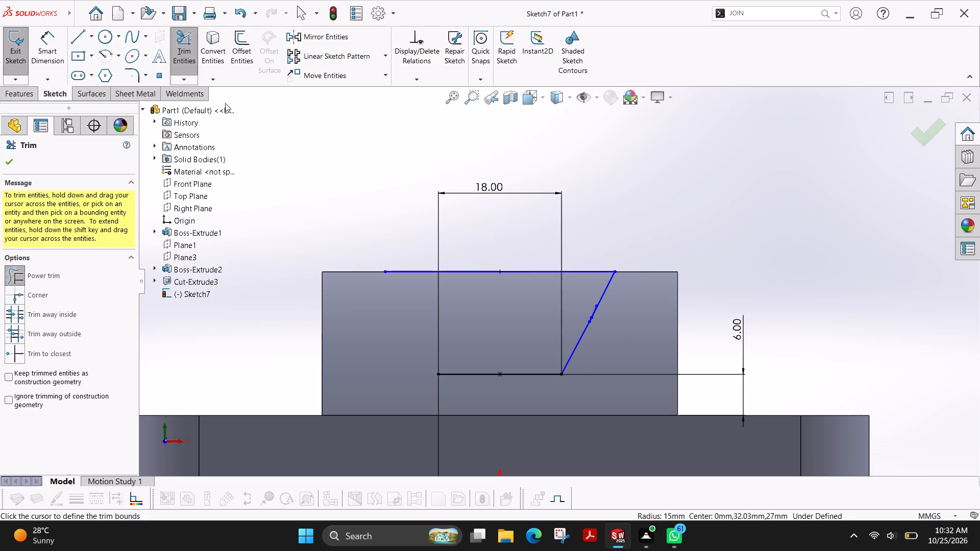
{"action": "left_click", "coordinate": [183, 44]}
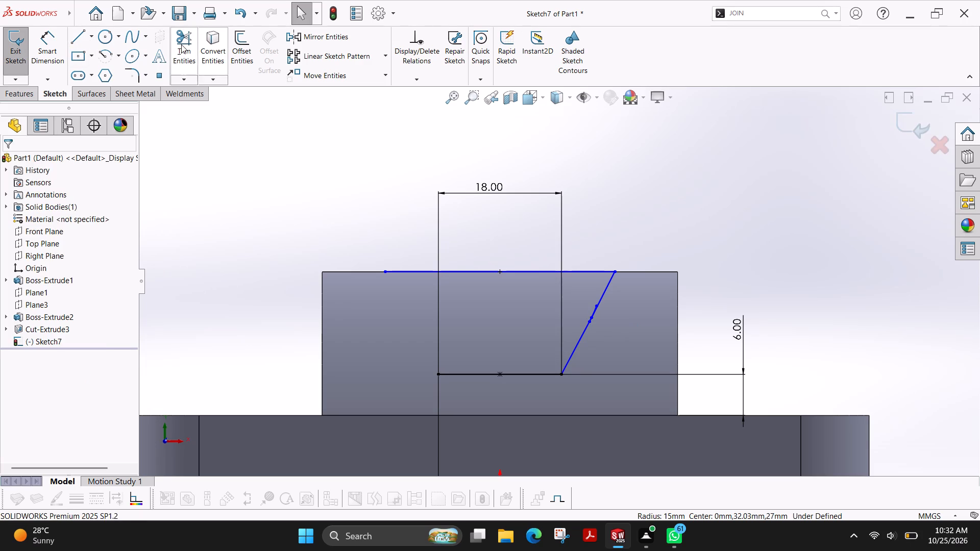
{"action": "left_click", "coordinate": [181, 44]}
{"action": "left_click_drag", "start_coordinate": [624, 338], "coordinate": [582, 315]}
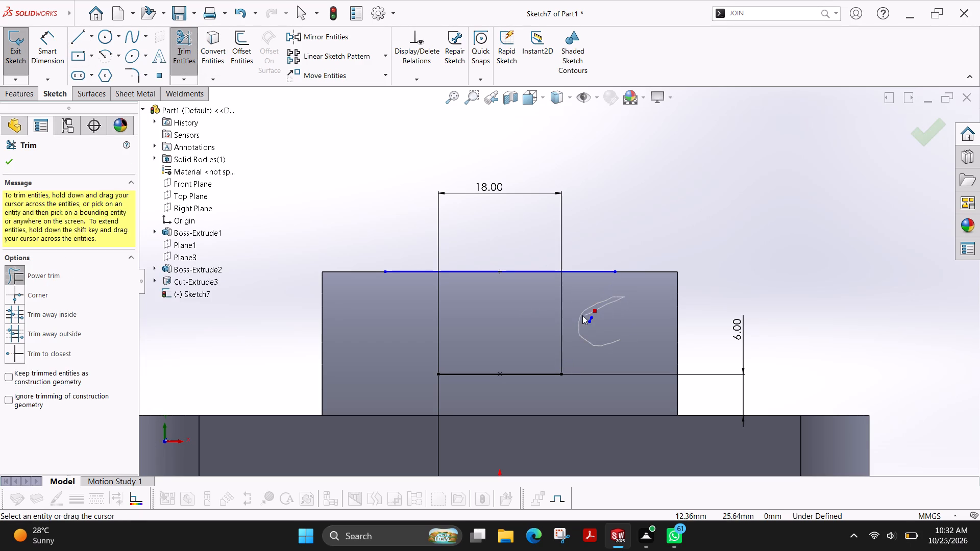
{"action": "left_click_drag", "start_coordinate": [582, 315], "coordinate": [611, 327]}
{"action": "left_click", "coordinate": [11, 160]}
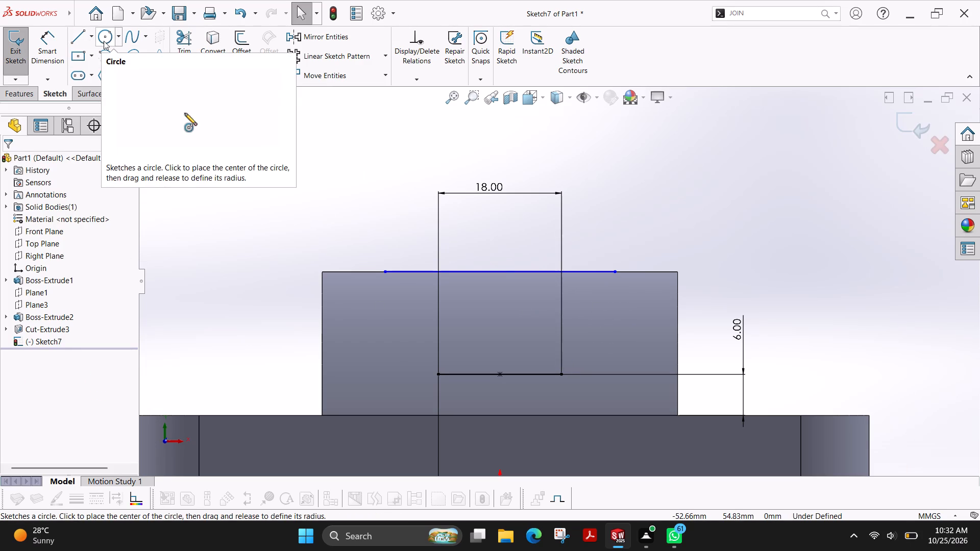
Sketch a circle centred on the midpoint of the trapezoid's top line and dimension its diameter to 30 mm.
{"action": "left_click", "coordinate": [108, 40]}
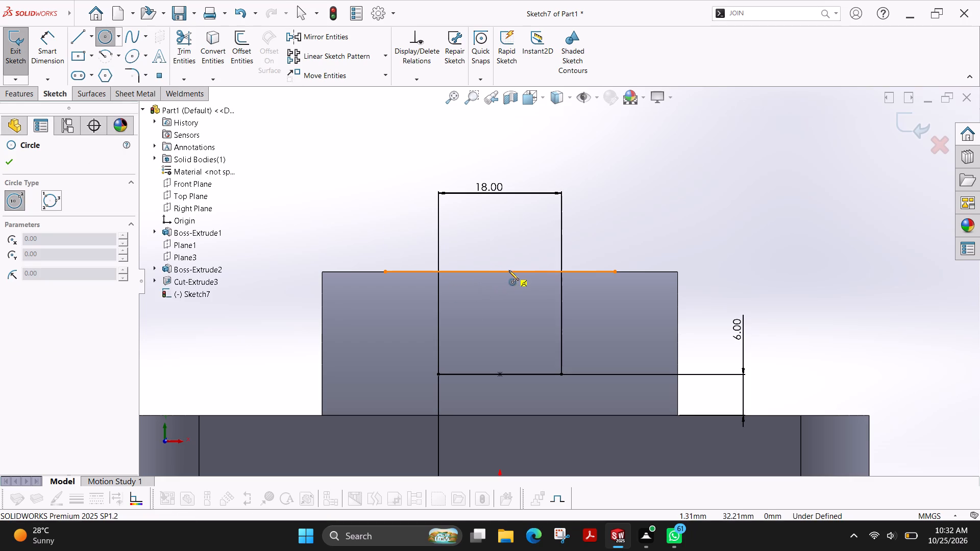
{"action": "left_click", "coordinate": [499, 272]}
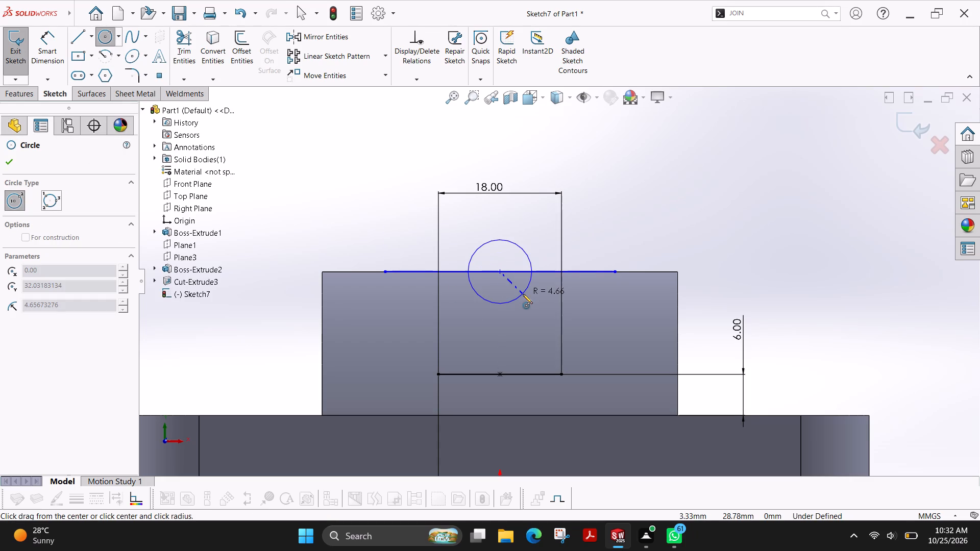
{"action": "left_click", "coordinate": [531, 320]}
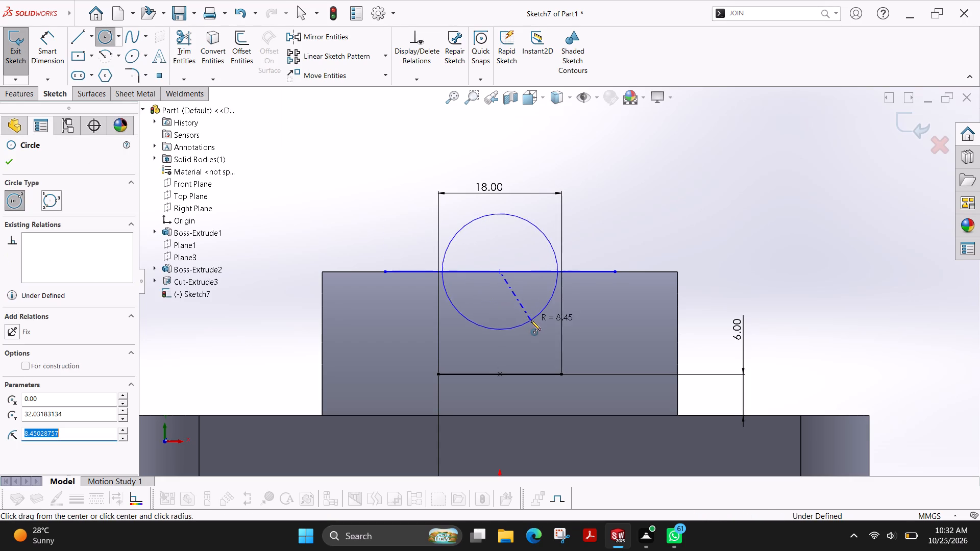
{"action": "left_click", "coordinate": [45, 53]}
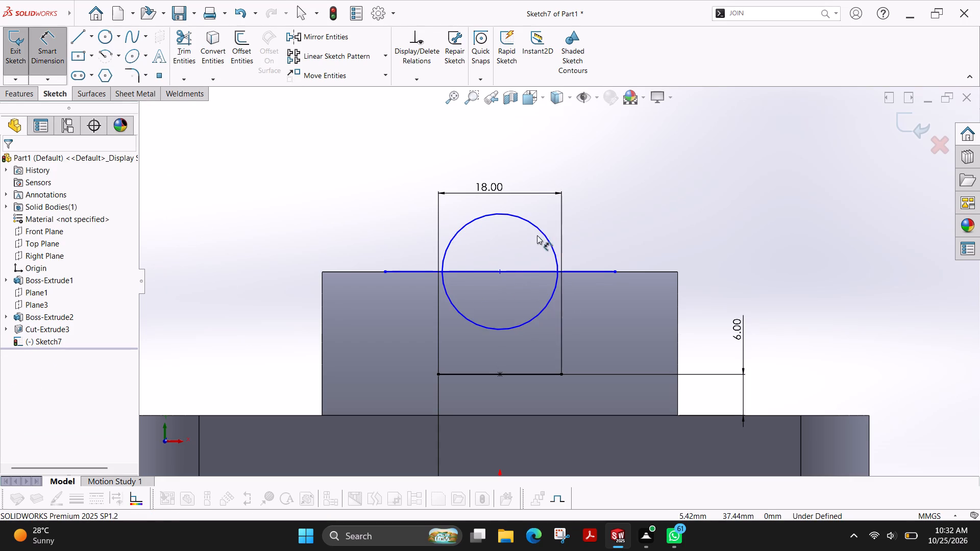
{"action": "left_click", "coordinate": [545, 236]}
{"action": "left_click", "coordinate": [647, 191]}
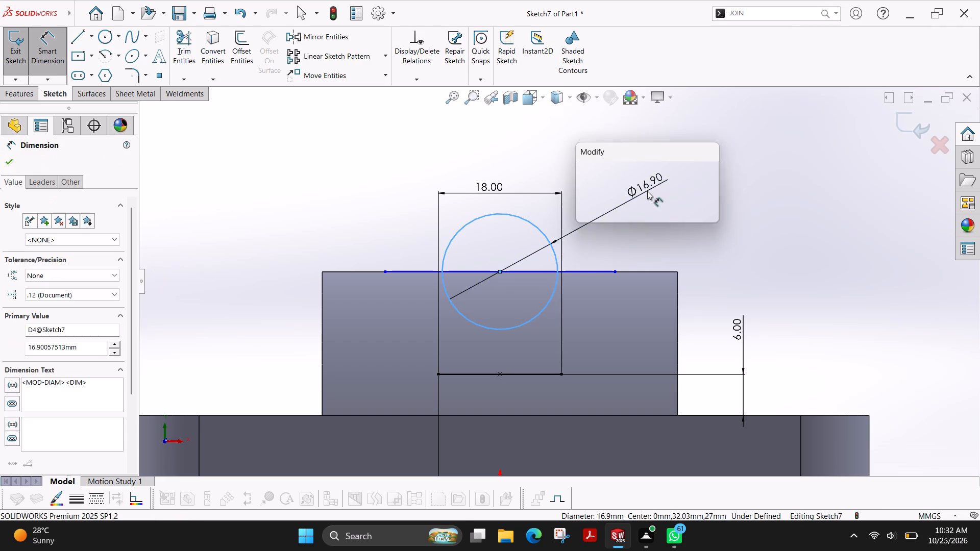
{"action": "type", "text": "30"}
{"action": "key", "text": "Return"}
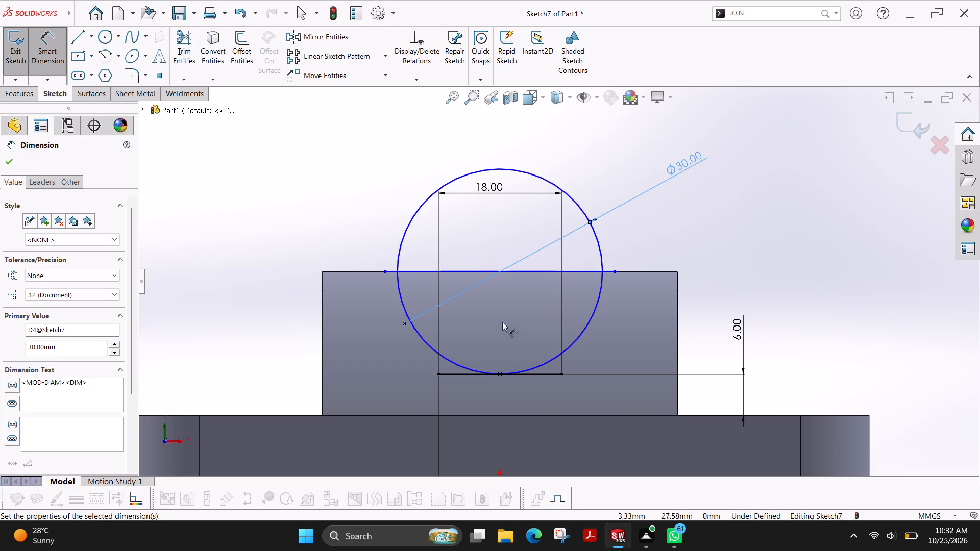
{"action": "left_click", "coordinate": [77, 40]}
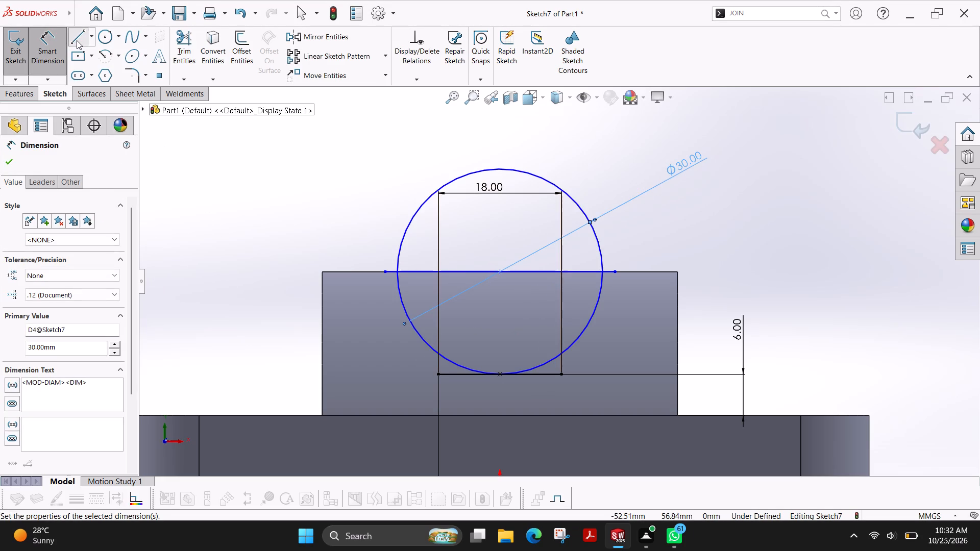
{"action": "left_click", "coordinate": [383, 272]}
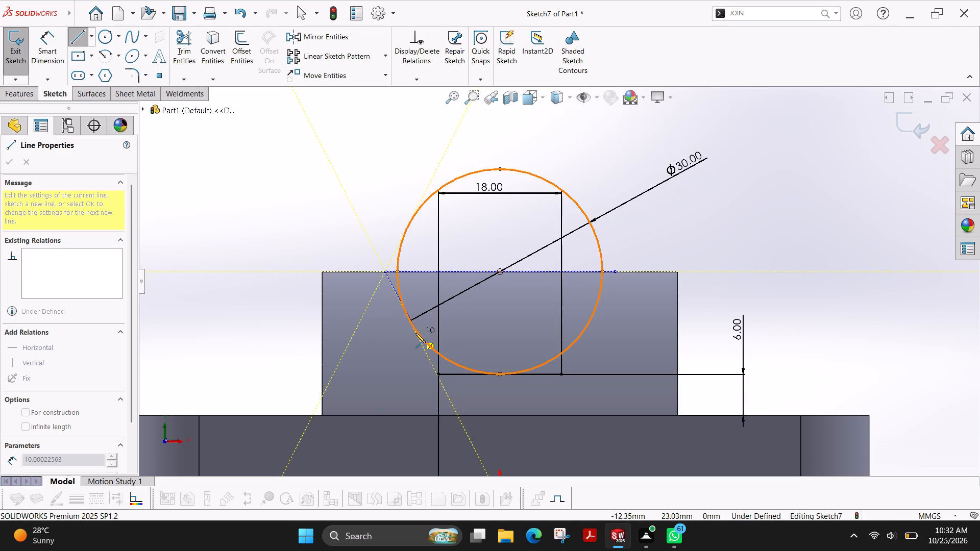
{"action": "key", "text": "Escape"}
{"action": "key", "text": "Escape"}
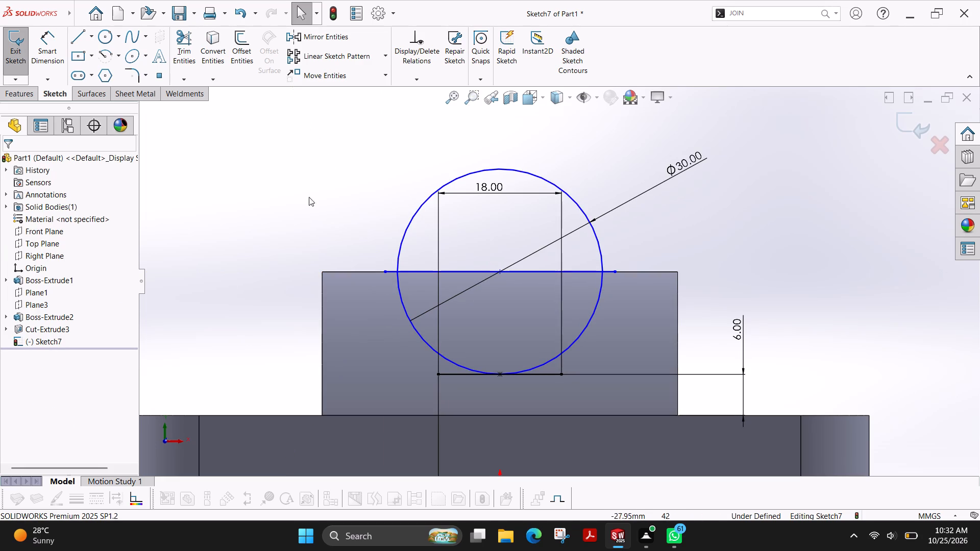
Sketch a slanted line about 31.8 mm long from the bottom line's left end, up and outward past the block's top edge.
{"action": "left_click", "coordinate": [82, 36]}
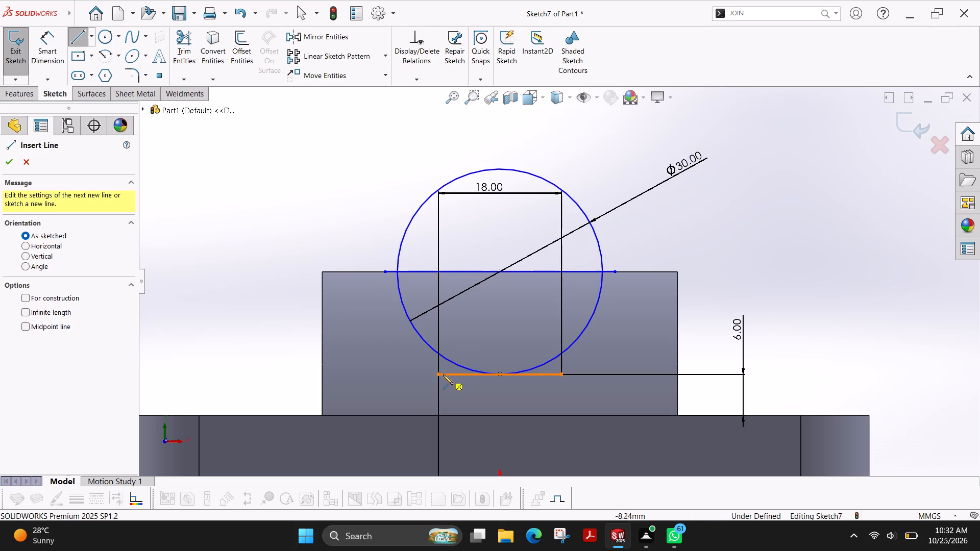
{"action": "left_click", "coordinate": [438, 375]}
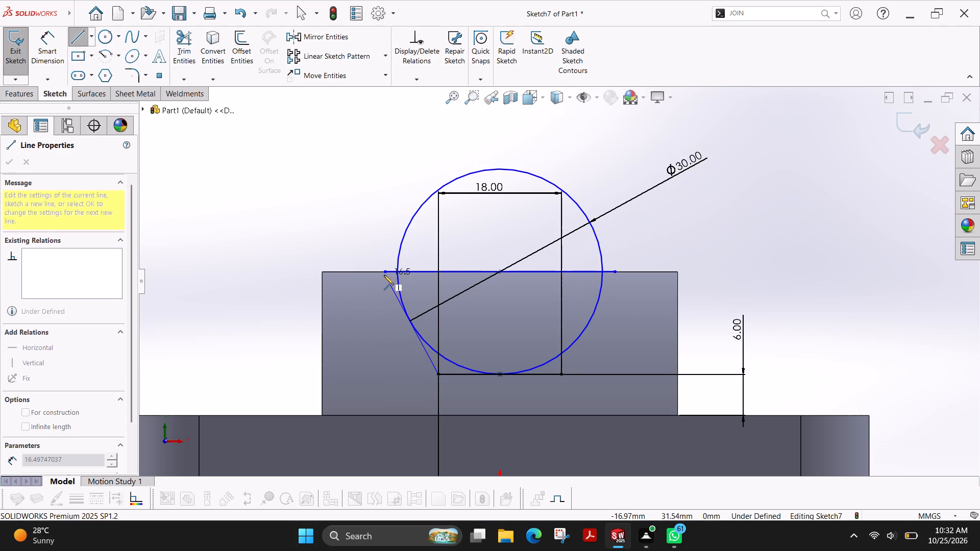
{"action": "left_click", "coordinate": [317, 194]}
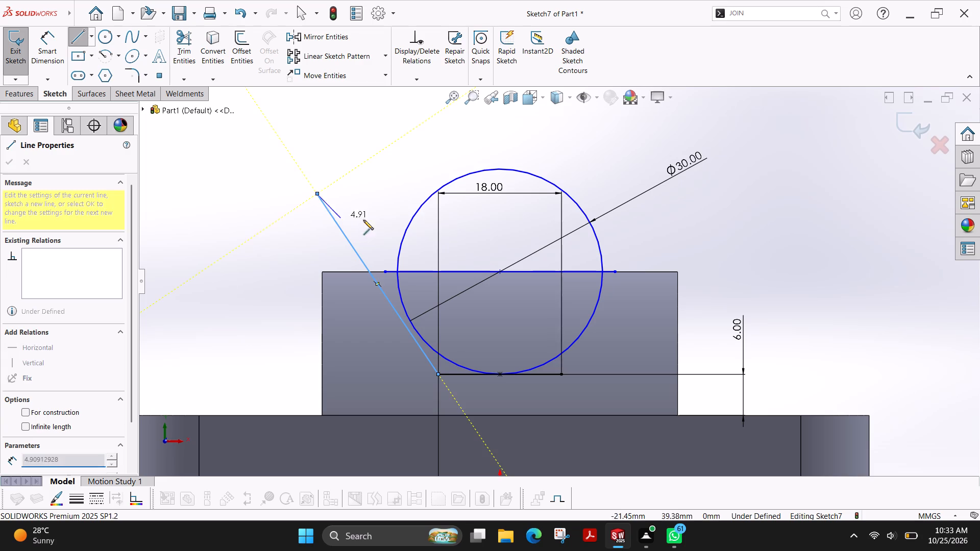
{"action": "key", "text": "Escape"}
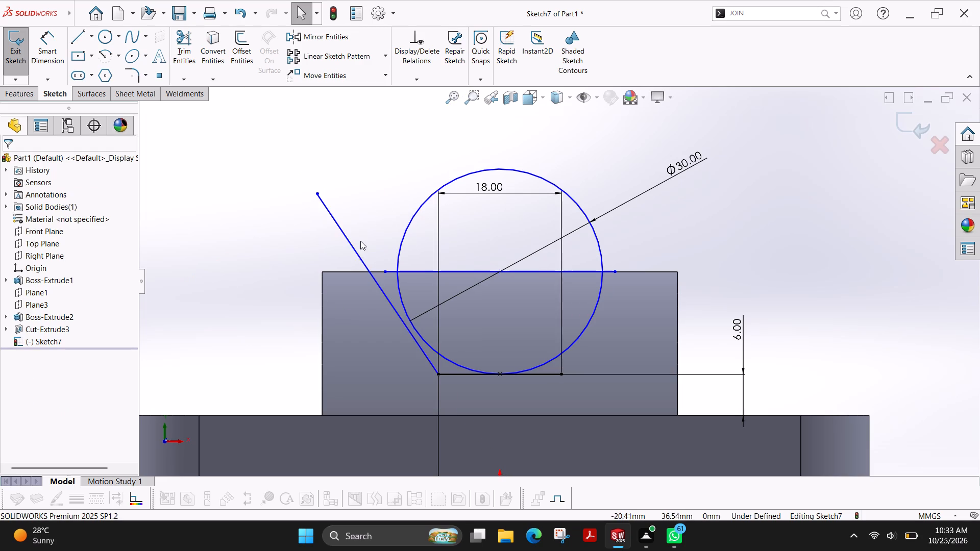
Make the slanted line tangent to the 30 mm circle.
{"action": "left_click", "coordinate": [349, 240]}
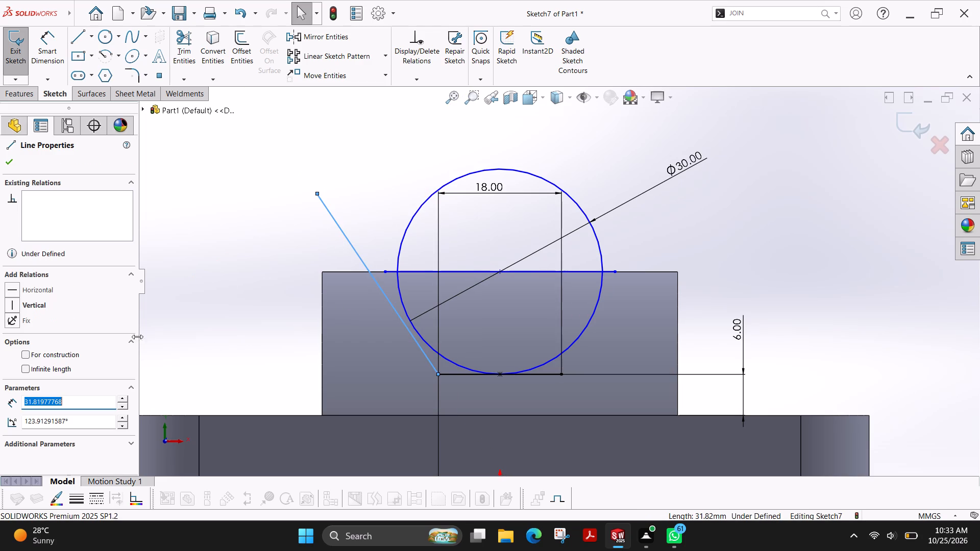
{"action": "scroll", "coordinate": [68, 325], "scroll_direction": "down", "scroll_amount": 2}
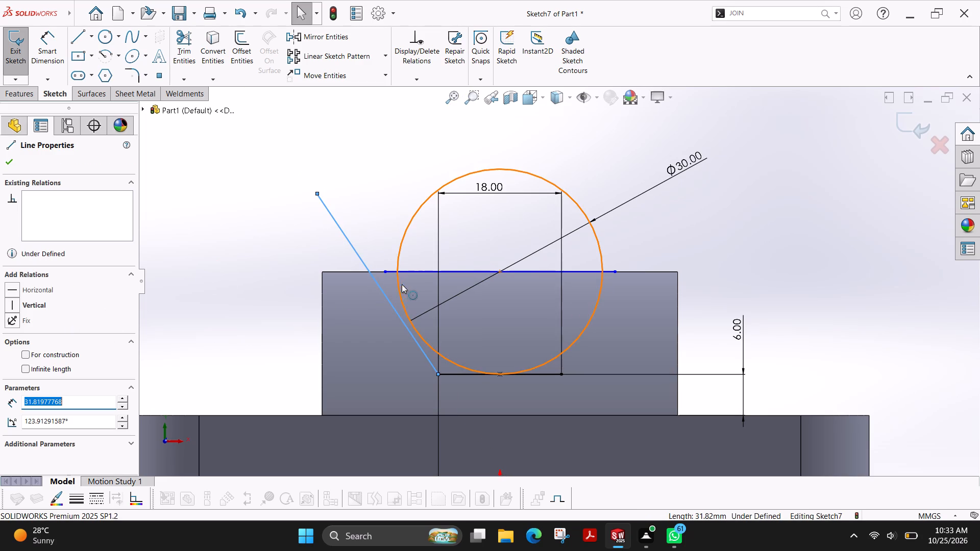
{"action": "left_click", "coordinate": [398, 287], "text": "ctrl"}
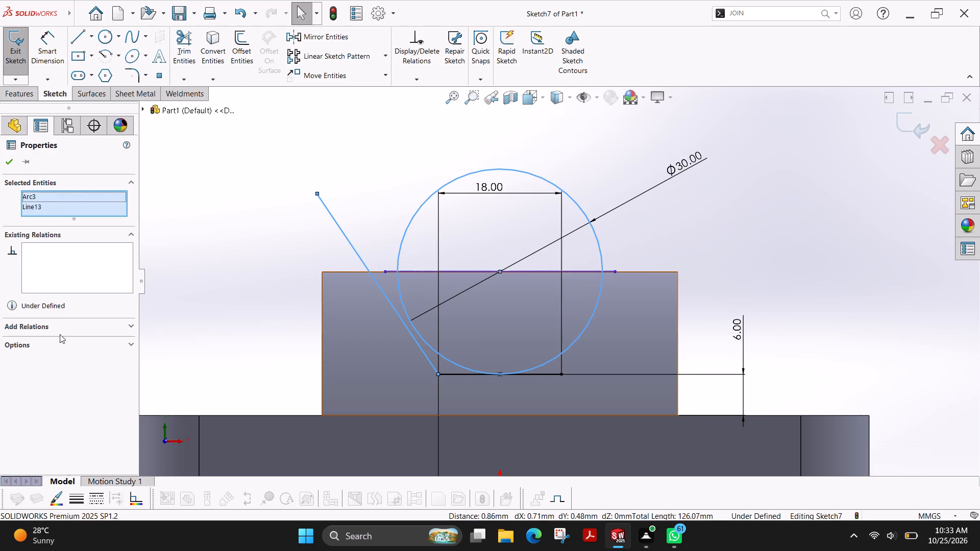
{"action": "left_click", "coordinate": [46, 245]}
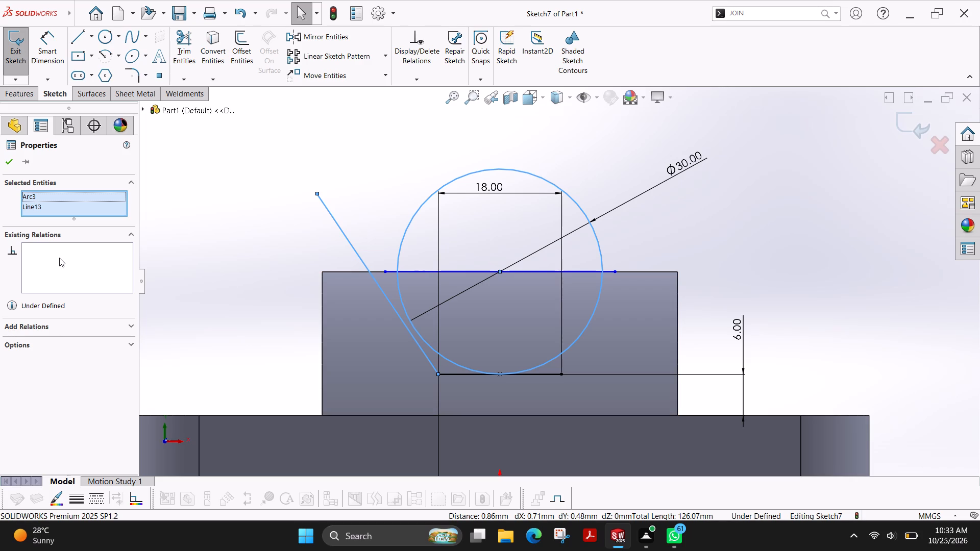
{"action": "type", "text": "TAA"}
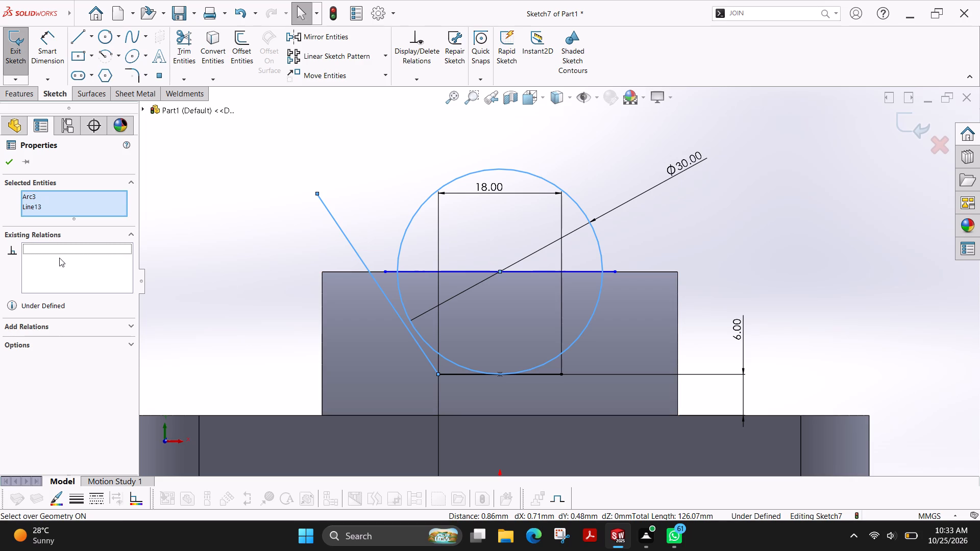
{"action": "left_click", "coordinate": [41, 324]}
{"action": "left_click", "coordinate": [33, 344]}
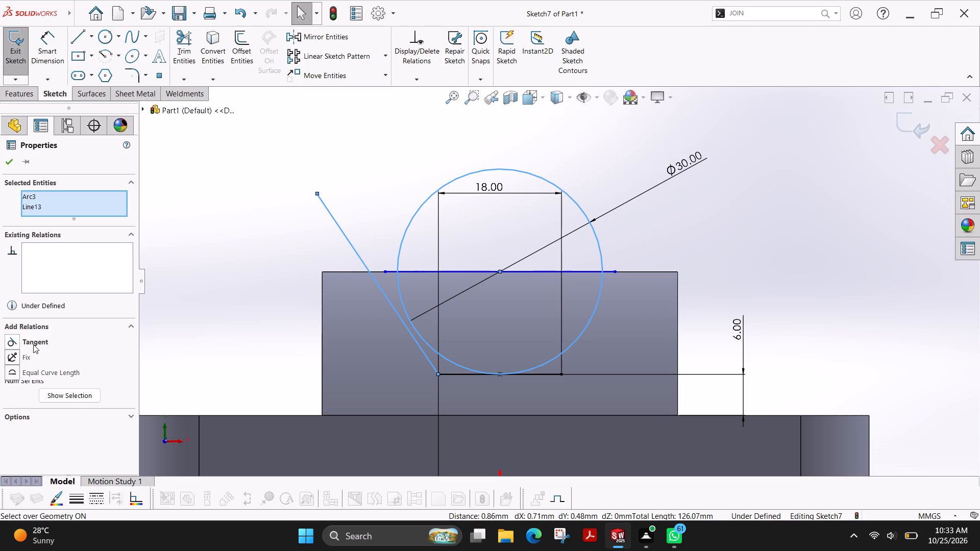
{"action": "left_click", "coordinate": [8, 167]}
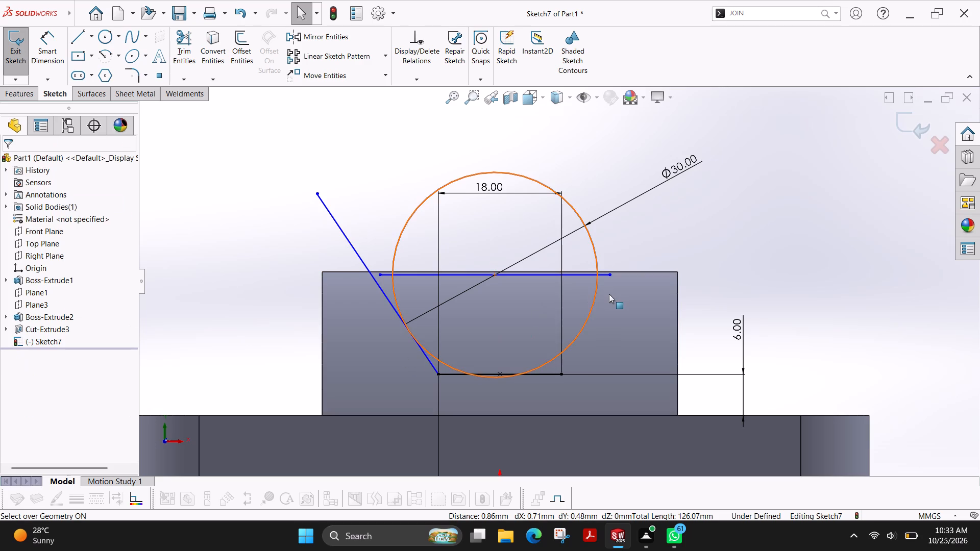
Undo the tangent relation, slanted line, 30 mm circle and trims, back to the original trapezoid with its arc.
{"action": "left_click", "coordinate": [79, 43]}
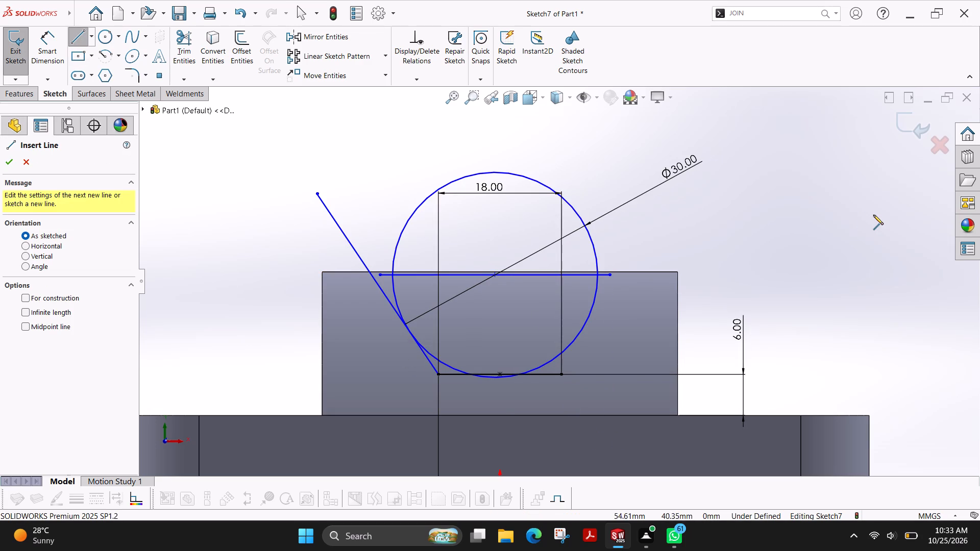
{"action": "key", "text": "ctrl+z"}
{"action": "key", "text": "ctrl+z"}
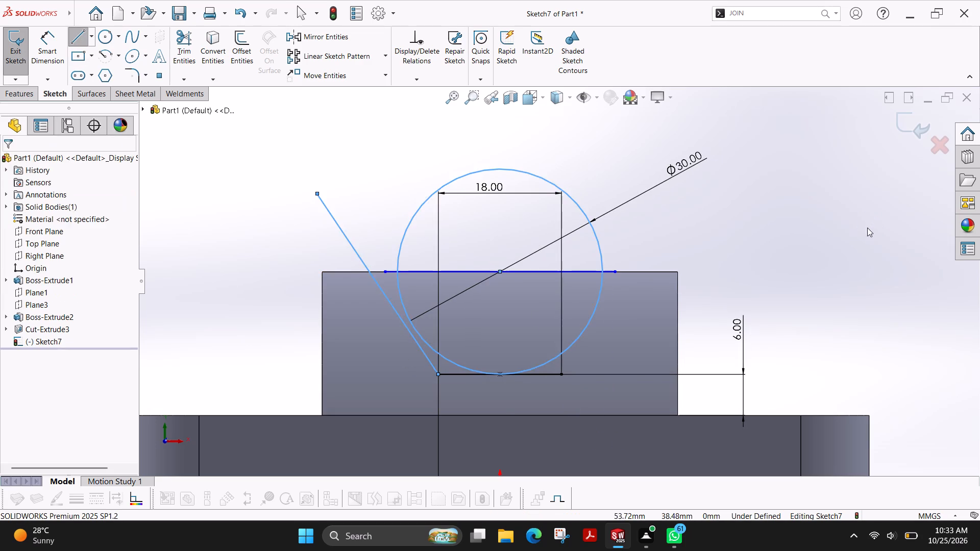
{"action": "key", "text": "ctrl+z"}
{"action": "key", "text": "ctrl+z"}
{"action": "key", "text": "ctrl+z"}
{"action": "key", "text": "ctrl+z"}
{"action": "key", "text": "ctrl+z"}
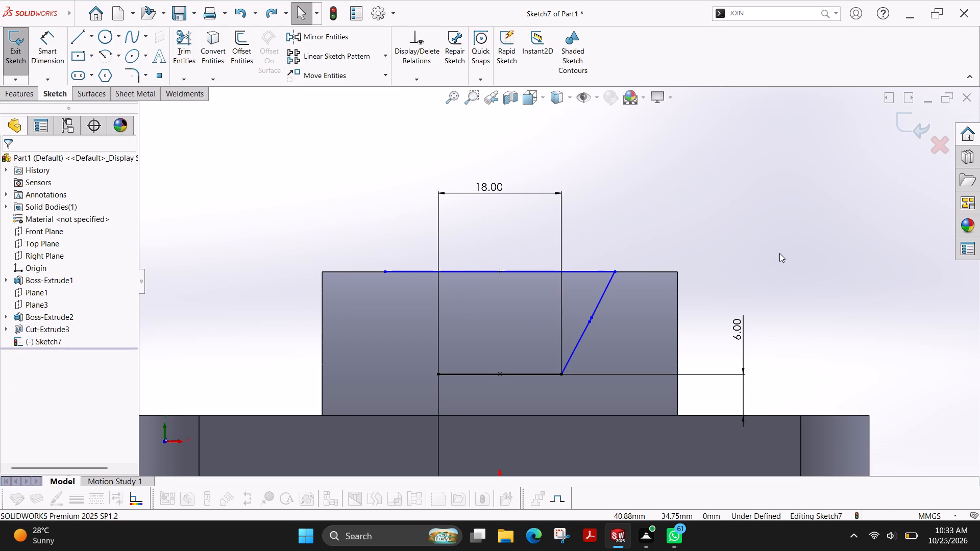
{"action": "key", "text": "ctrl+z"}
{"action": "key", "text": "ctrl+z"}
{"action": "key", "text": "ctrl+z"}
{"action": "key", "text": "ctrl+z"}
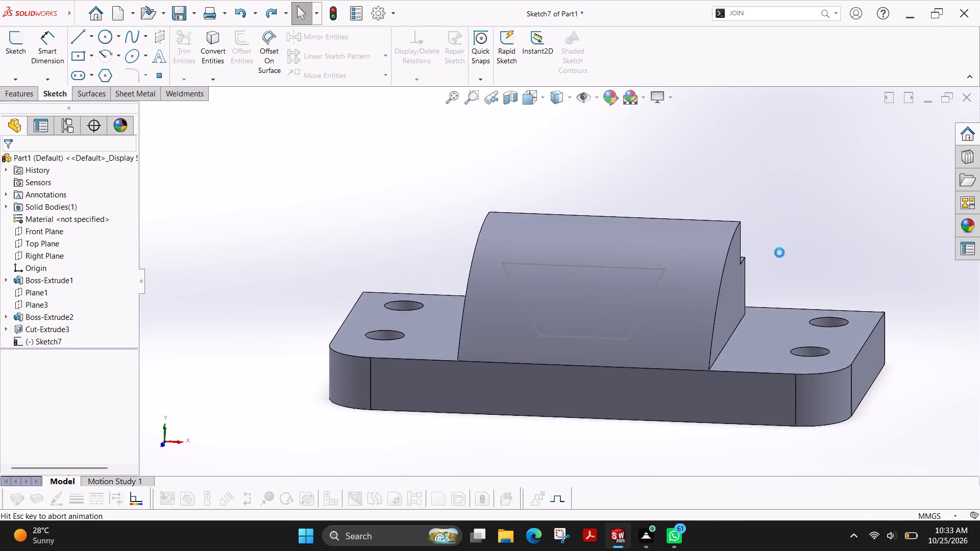
Clear the groove sketch by trimming away the whole trapezoid and its 30 mm arc and deleting the leftover point.
{"action": "scroll", "coordinate": [642, 229], "scroll_direction": "down", "scroll_amount": 4}
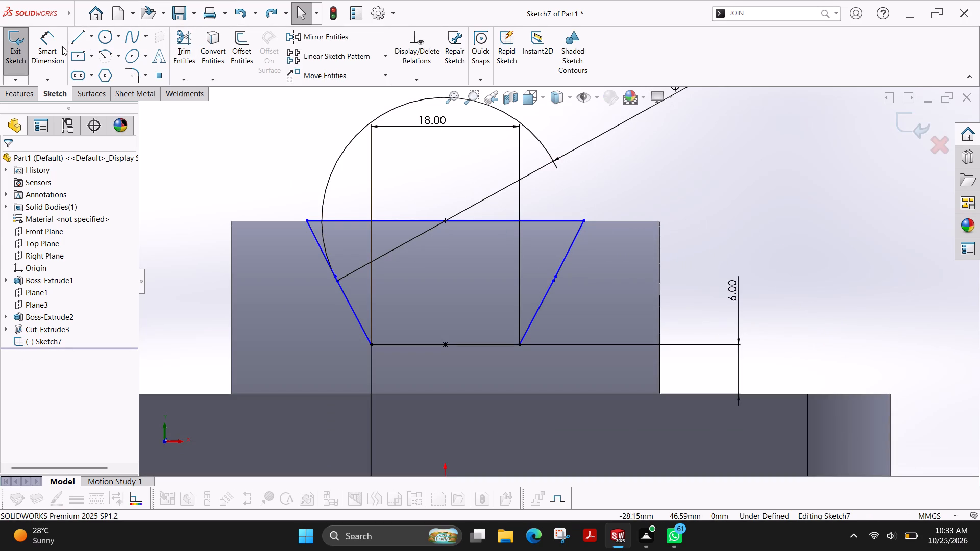
{"action": "left_click", "coordinate": [178, 48]}
{"action": "left_click_drag", "start_coordinate": [560, 206], "coordinate": [465, 260]}
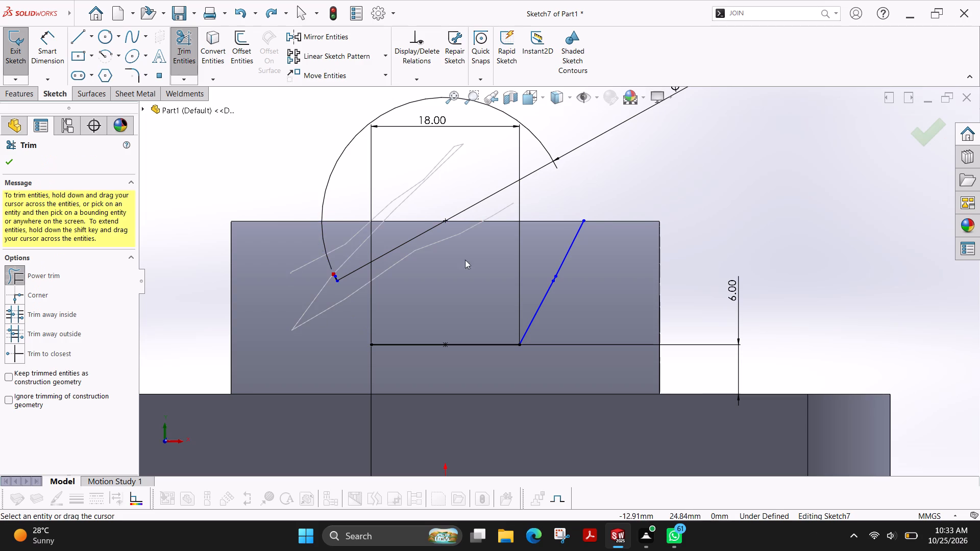
{"action": "left_click_drag", "start_coordinate": [465, 260], "coordinate": [614, 281]}
{"action": "scroll", "coordinate": [521, 335], "scroll_direction": "up", "scroll_amount": 1}
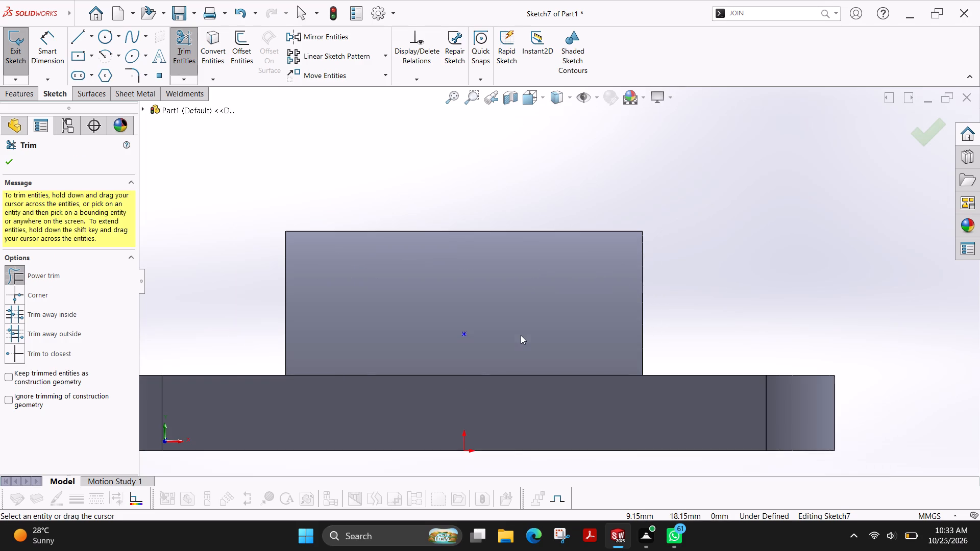
{"action": "left_click_drag", "start_coordinate": [494, 315], "coordinate": [477, 322]}
{"action": "left_click_drag", "start_coordinate": [465, 320], "coordinate": [474, 349]}
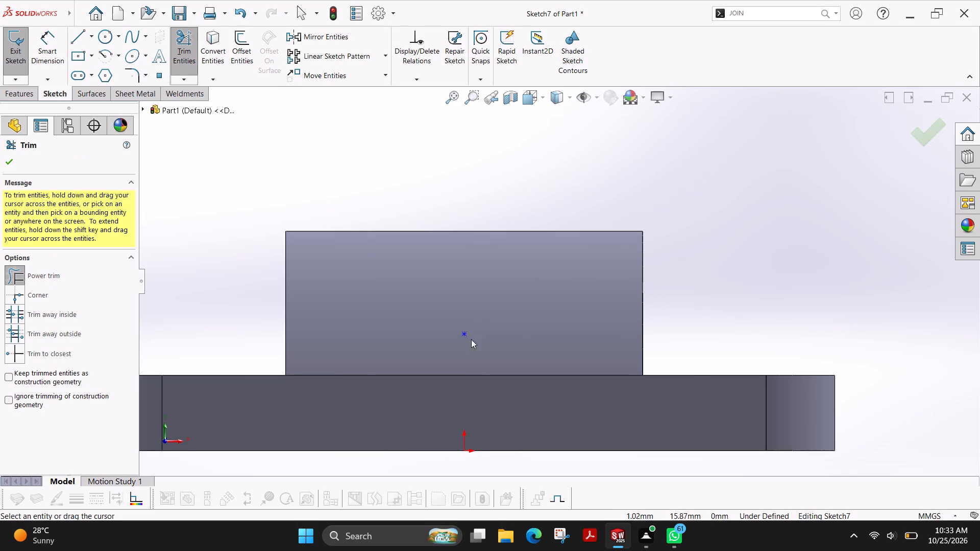
{"action": "left_click", "coordinate": [464, 332]}
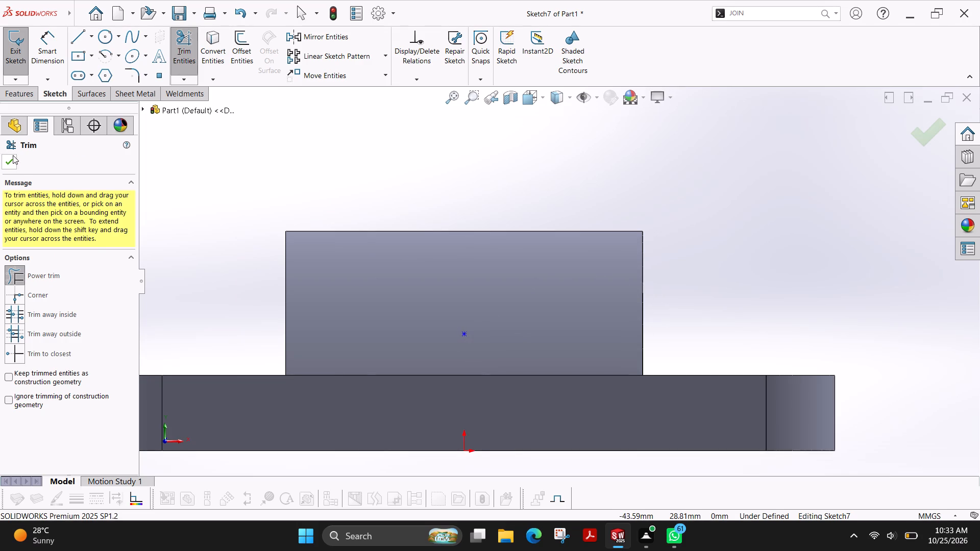
{"action": "left_click", "coordinate": [13, 155]}
{"action": "key", "text": "Escape"}
{"action": "left_click", "coordinate": [463, 334]}
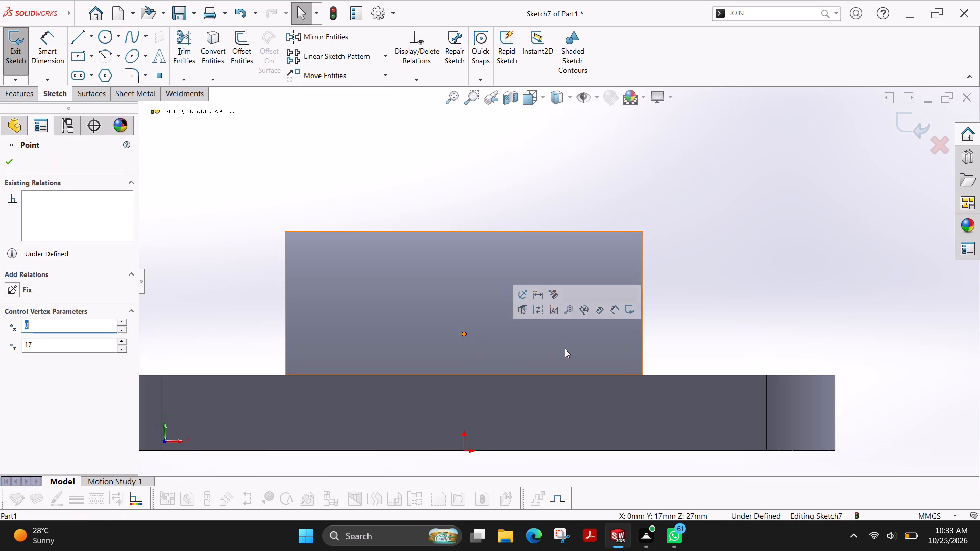
{"action": "key", "text": "Delete"}
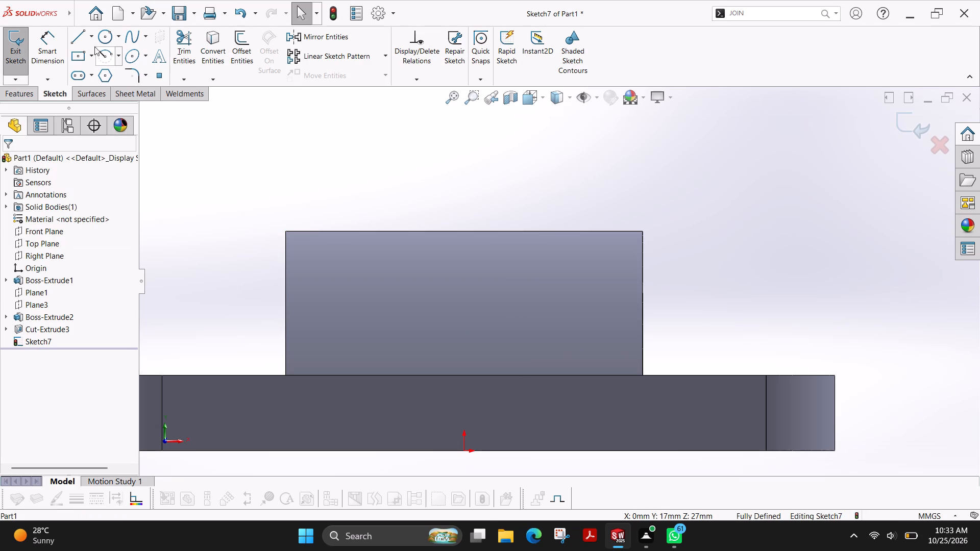
Sketch a vertical line about 46.4 mm long from the origin up past the block's top edge.
{"action": "left_click", "coordinate": [83, 42]}
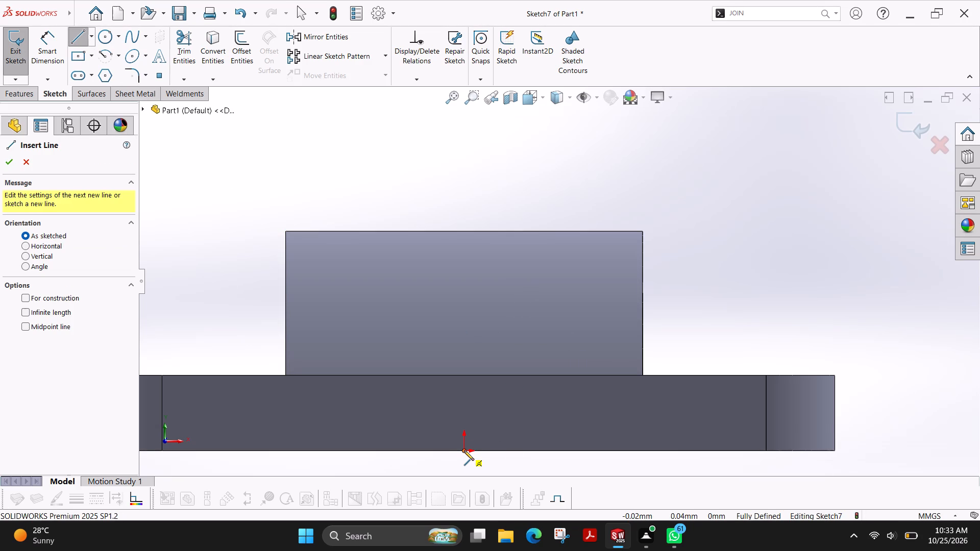
{"action": "left_click", "coordinate": [464, 450]}
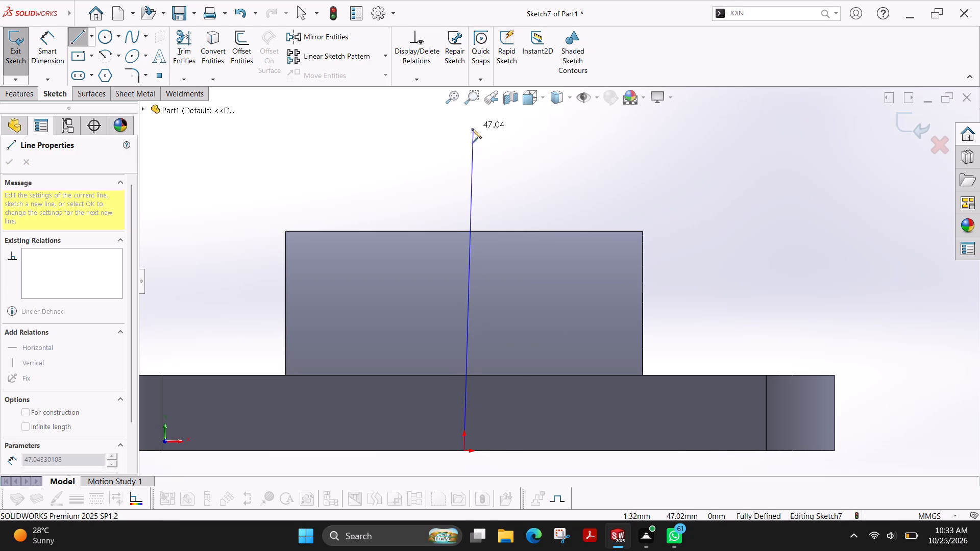
{"action": "left_click", "coordinate": [464, 132]}
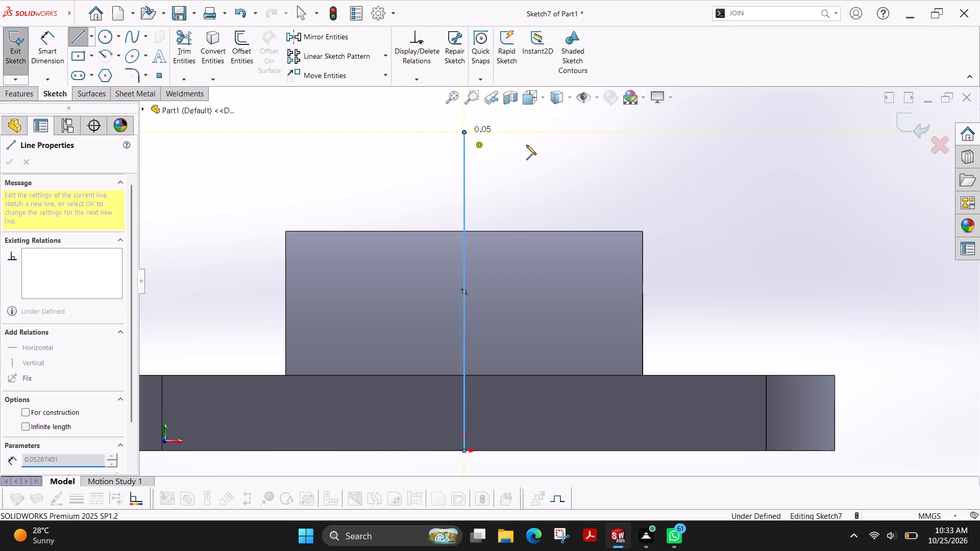
{"action": "key", "text": "Escape"}
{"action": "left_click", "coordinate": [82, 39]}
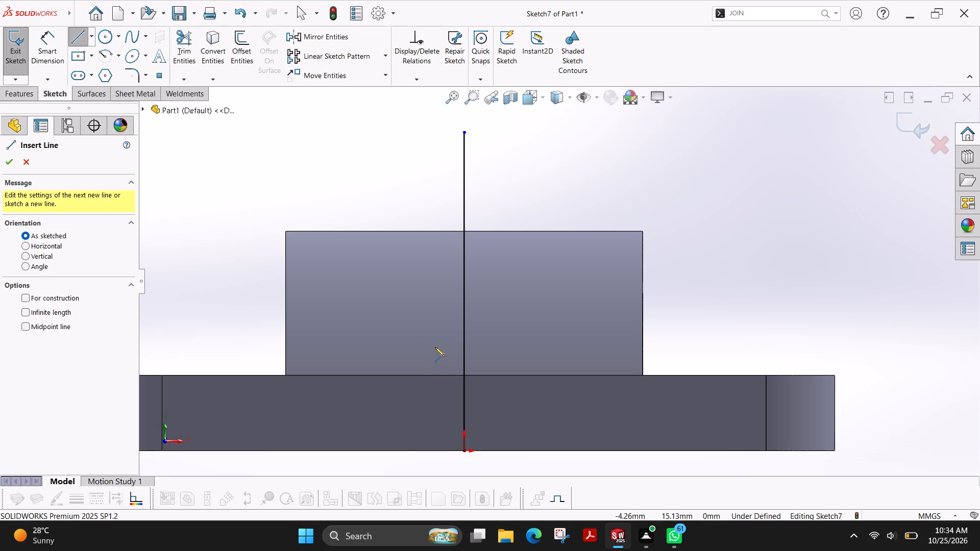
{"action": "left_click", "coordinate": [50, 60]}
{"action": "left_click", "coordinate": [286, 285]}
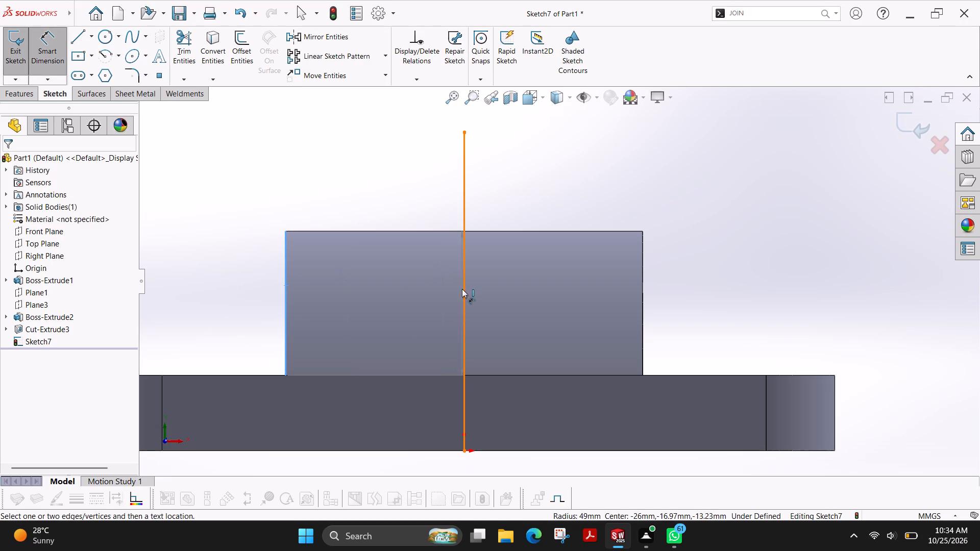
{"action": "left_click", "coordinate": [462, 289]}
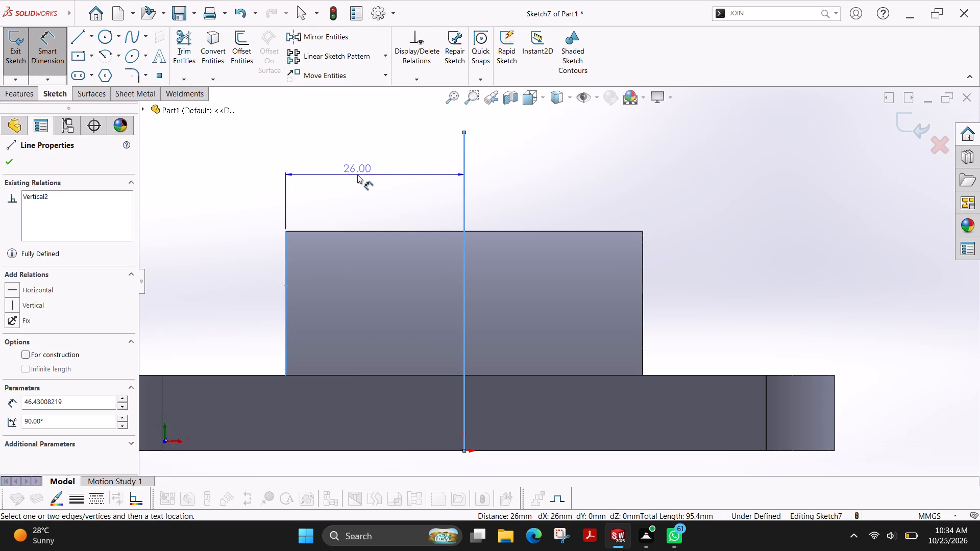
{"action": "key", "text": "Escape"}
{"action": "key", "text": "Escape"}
Sketch a circle centred where the vertical line crosses the block's top edge and dimension its diameter to 30 mm.
{"action": "left_click", "coordinate": [101, 35]}
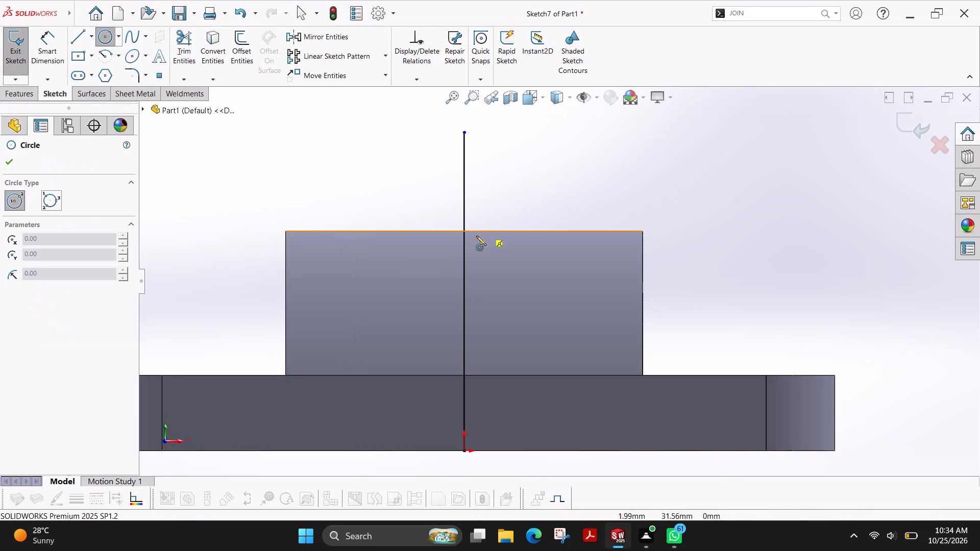
{"action": "left_click", "coordinate": [465, 232]}
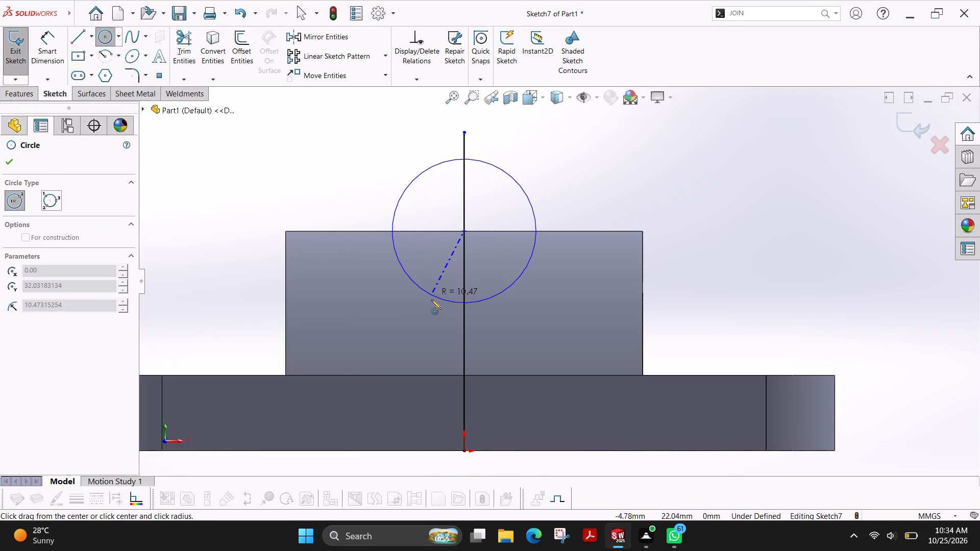
{"action": "left_click", "coordinate": [431, 299]}
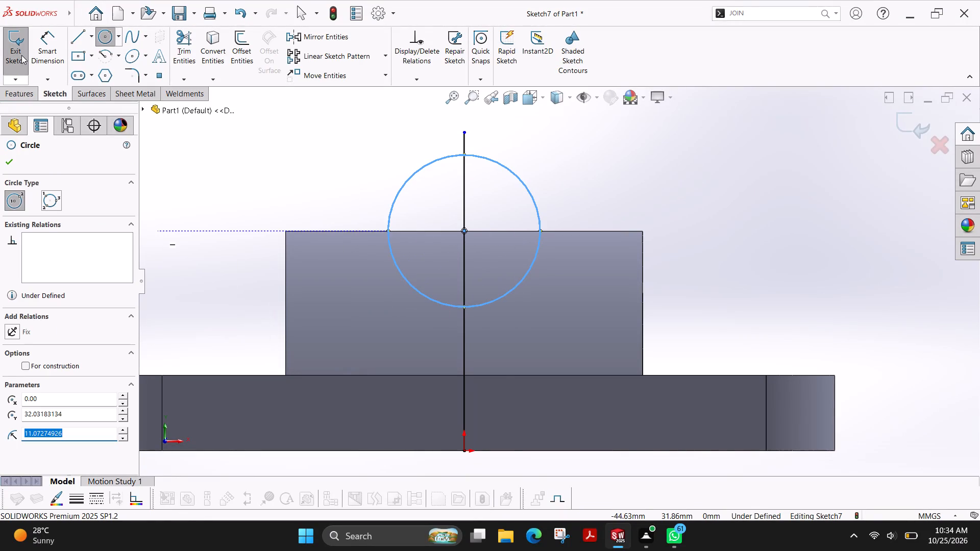
{"action": "left_click", "coordinate": [39, 49]}
{"action": "left_click", "coordinate": [520, 178]}
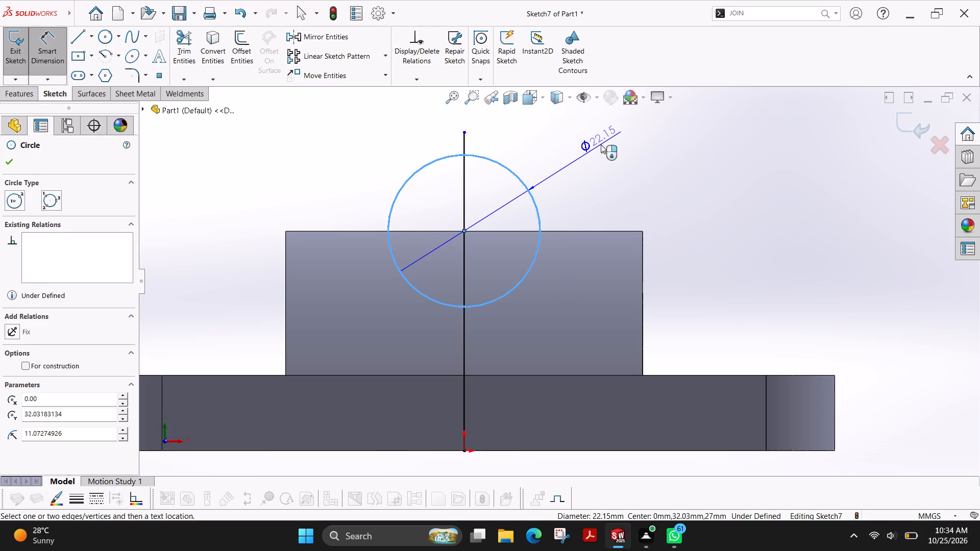
{"action": "left_click", "coordinate": [601, 144]}
{"action": "type", "text": "30"}
{"action": "key", "text": "Return"}
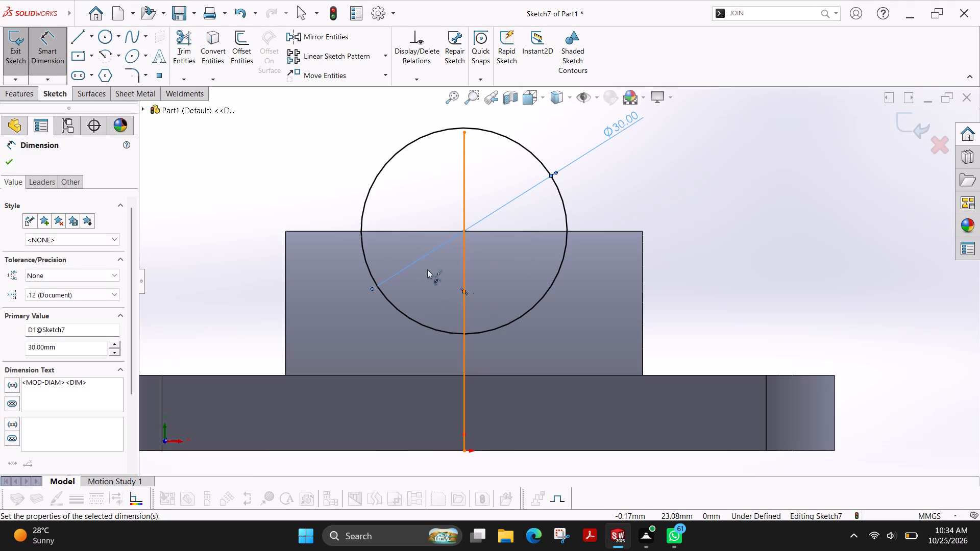
Sketch a horizontal midpoint line about 19.3 mm long, centred on the vertical line just below the circle.
{"action": "left_click", "coordinate": [80, 35]}
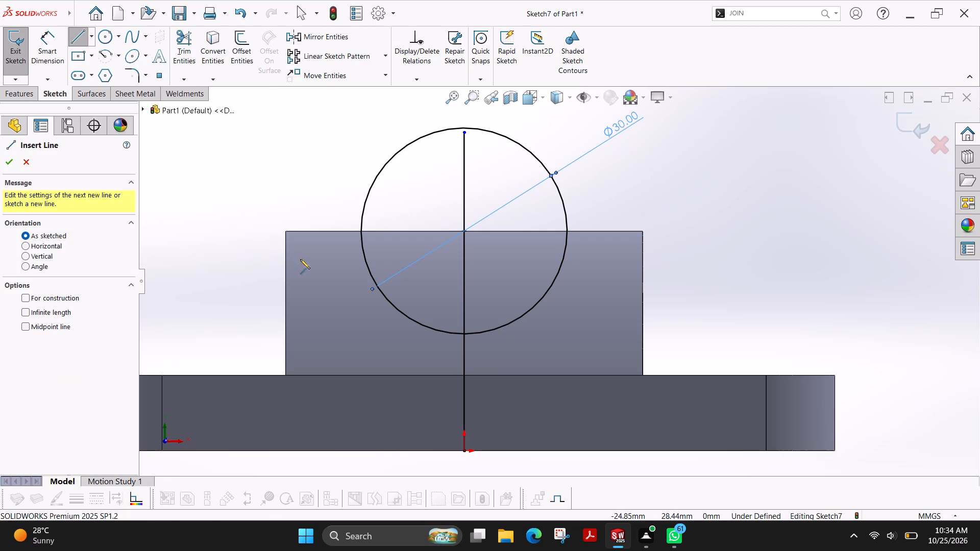
{"action": "left_click", "coordinate": [57, 328]}
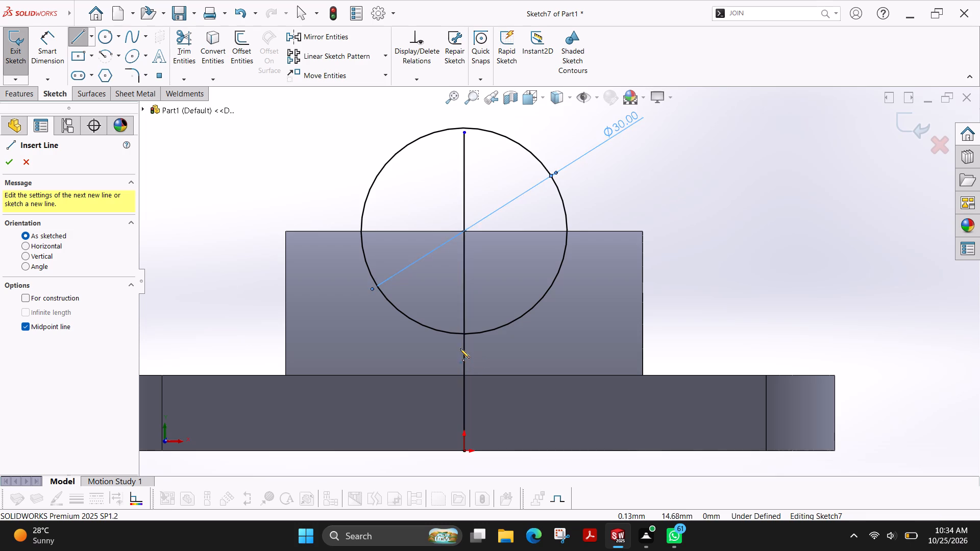
{"action": "left_click", "coordinate": [463, 348]}
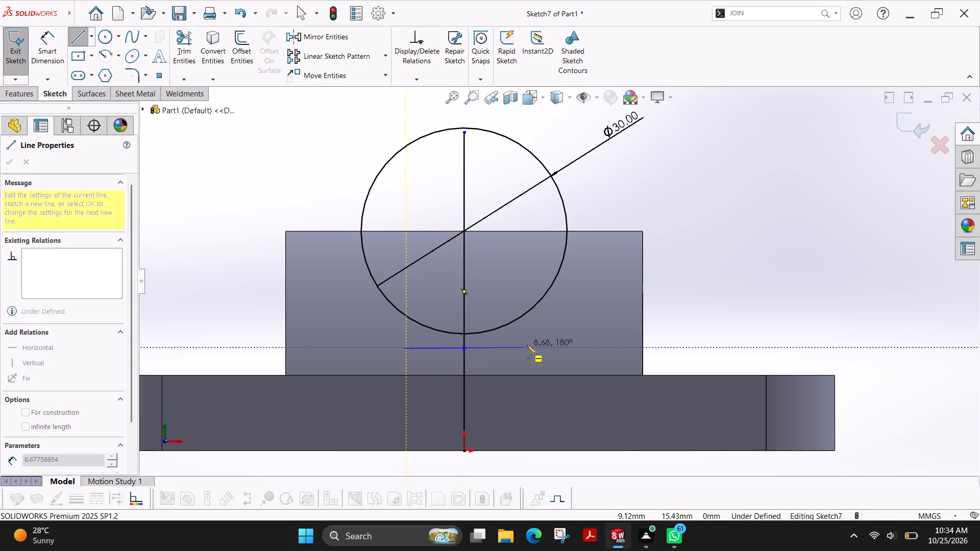
{"action": "left_click", "coordinate": [530, 346]}
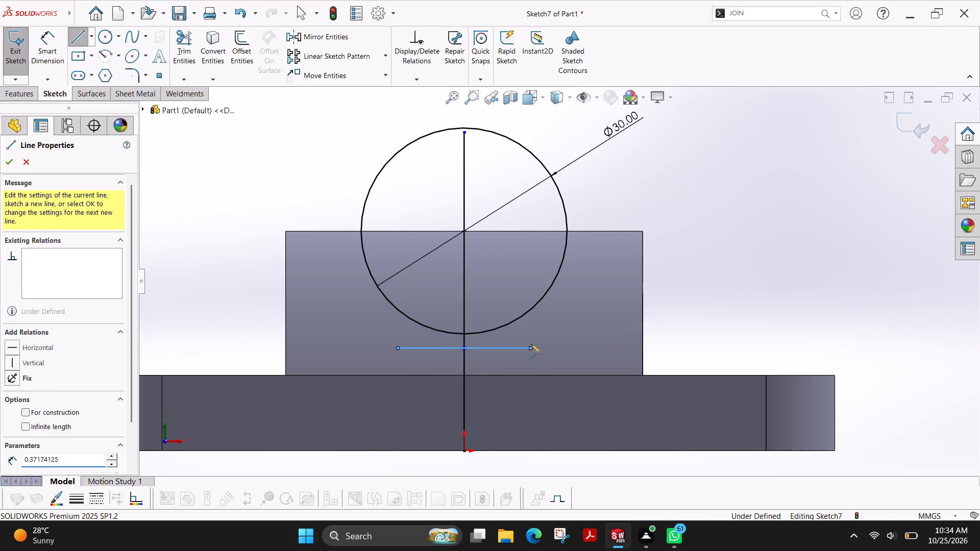
{"action": "key", "text": "Escape"}
Dimension the horizontal line below the circle to a length of 18 mm.
{"action": "left_click", "coordinate": [55, 52]}
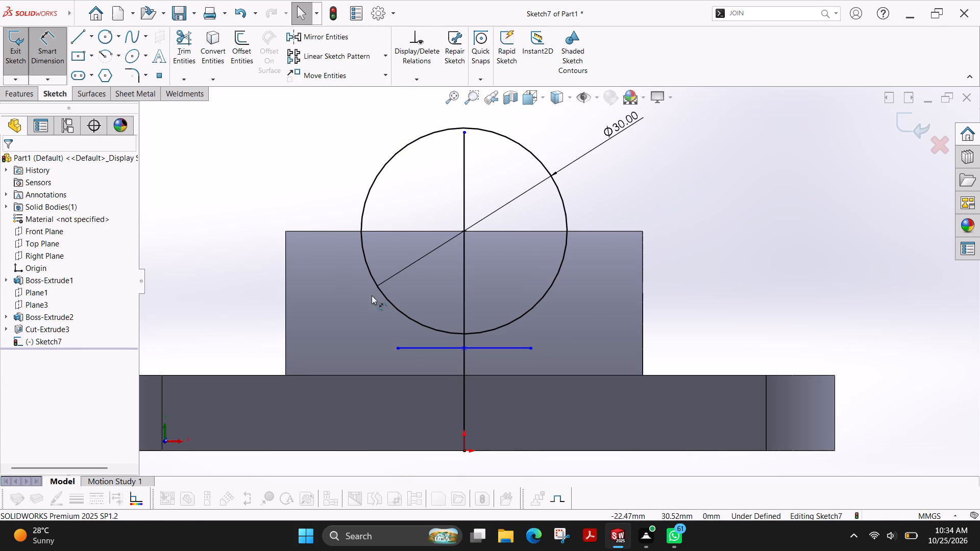
{"action": "left_click", "coordinate": [491, 347]}
{"action": "scroll", "coordinate": [503, 441], "scroll_direction": "up", "scroll_amount": 3}
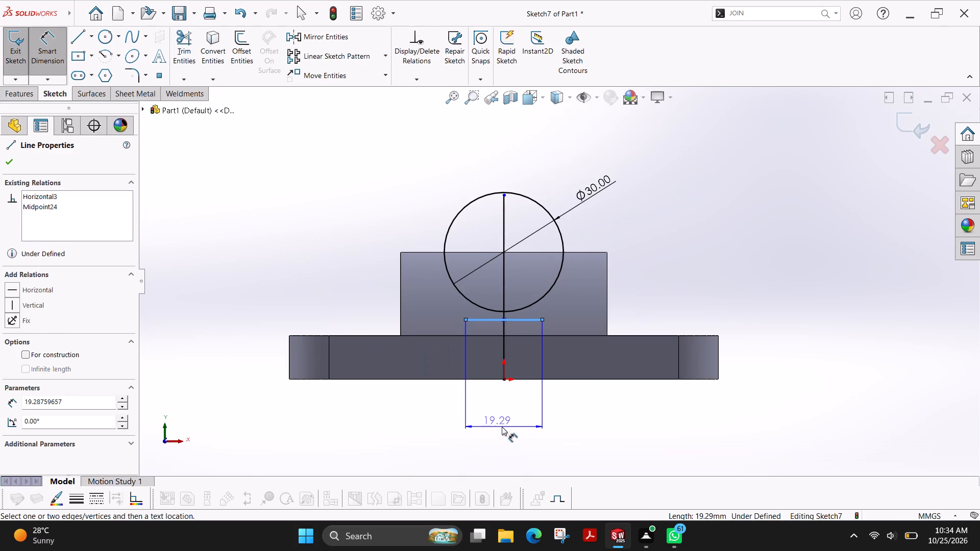
{"action": "left_click", "coordinate": [503, 427]}
{"action": "key", "text": "1"}
{"action": "key", "text": "8"}
{"action": "key", "text": "Return"}
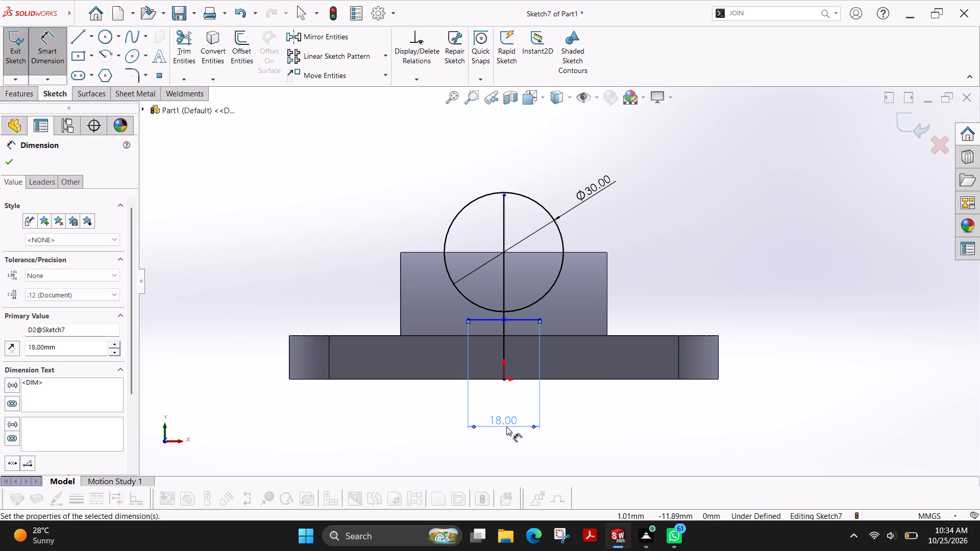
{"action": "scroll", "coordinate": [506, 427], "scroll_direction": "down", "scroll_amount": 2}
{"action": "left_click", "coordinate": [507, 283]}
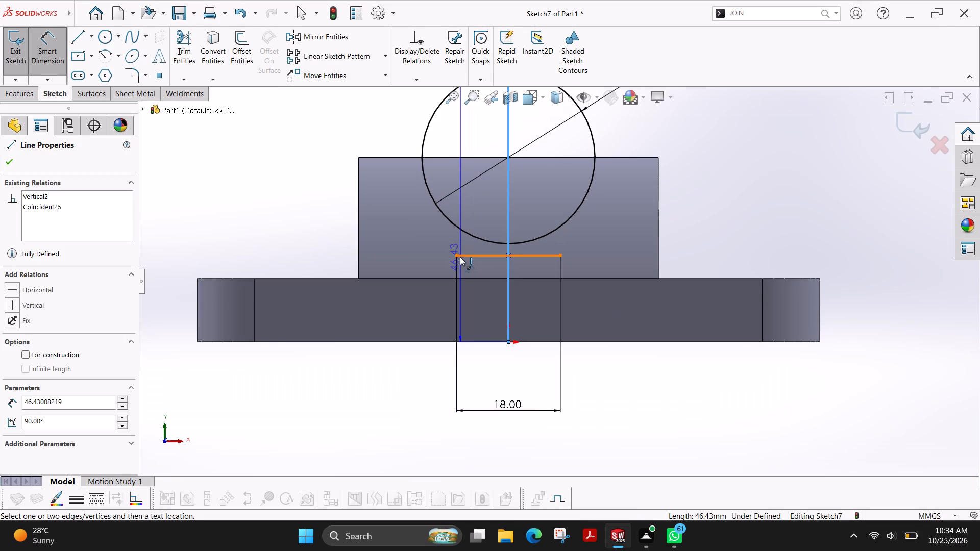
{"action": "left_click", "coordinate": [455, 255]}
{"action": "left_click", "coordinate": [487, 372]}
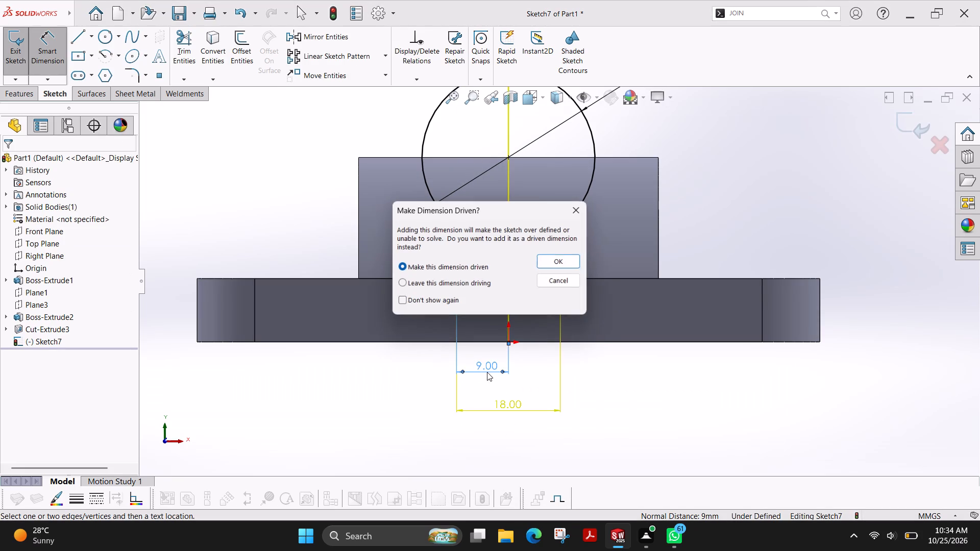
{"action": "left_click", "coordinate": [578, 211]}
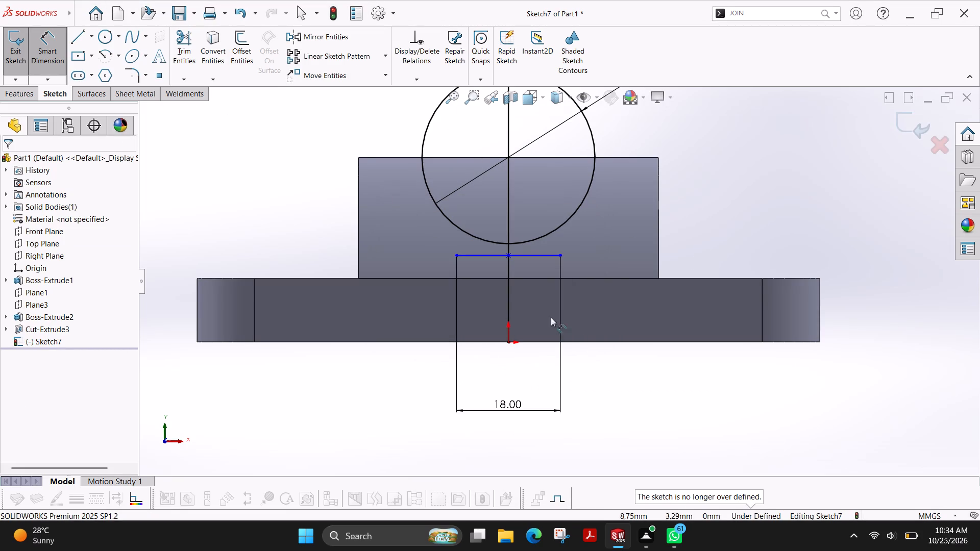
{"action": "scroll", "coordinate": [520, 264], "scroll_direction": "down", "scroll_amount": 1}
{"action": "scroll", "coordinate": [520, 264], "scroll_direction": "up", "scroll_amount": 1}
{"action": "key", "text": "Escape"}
Dimension the horizontal line's height above the block's bottom edge to 6 mm.
{"action": "scroll", "coordinate": [557, 220], "scroll_direction": "down", "scroll_amount": 1}
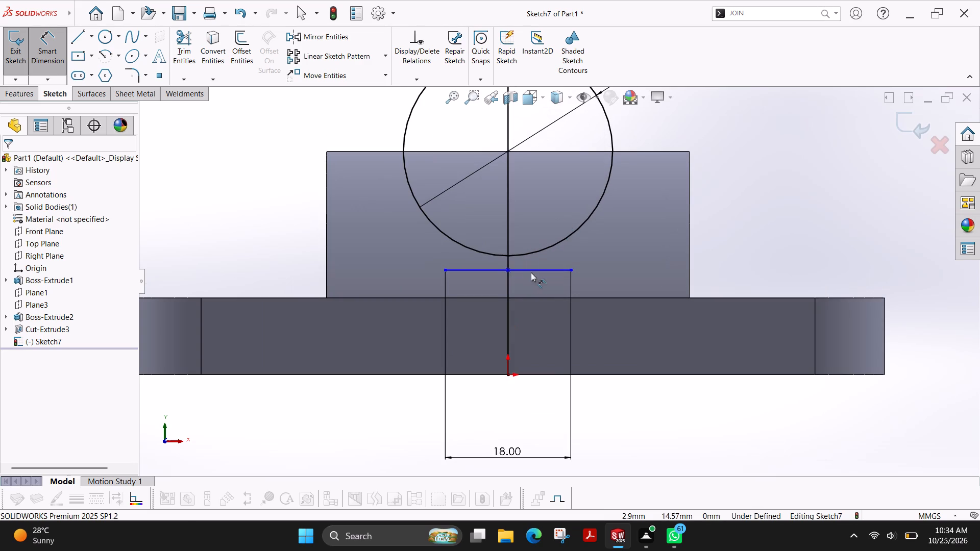
{"action": "left_click", "coordinate": [535, 271]}
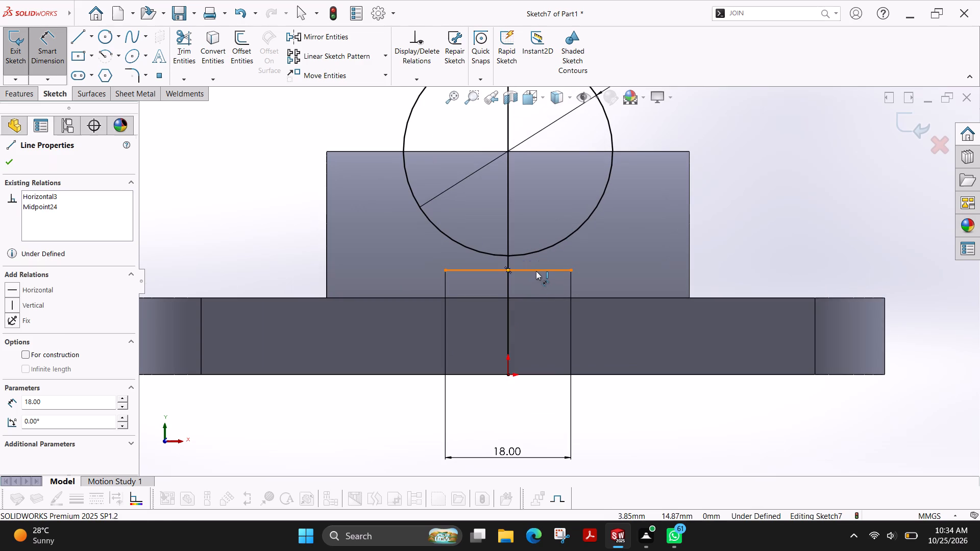
{"action": "left_click", "coordinate": [555, 298]}
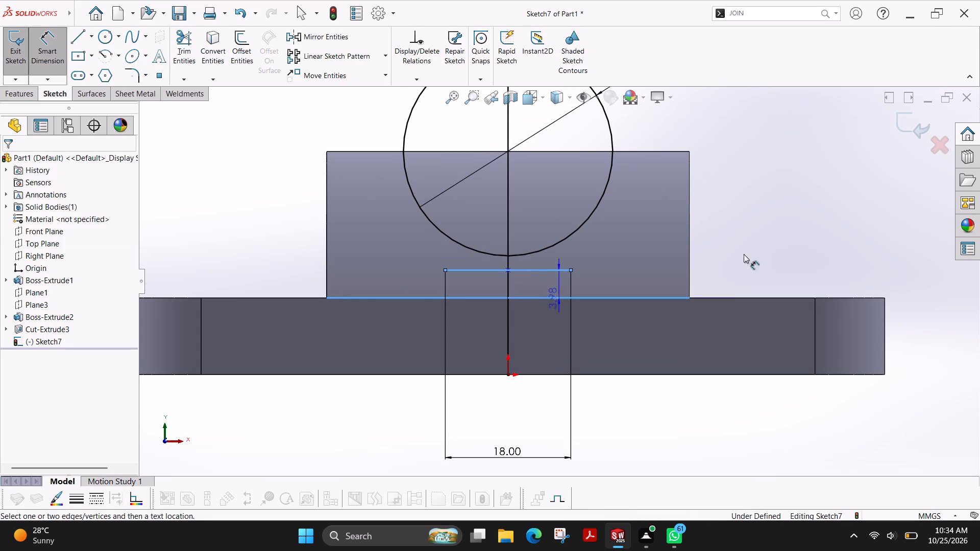
{"action": "left_click", "coordinate": [810, 238]}
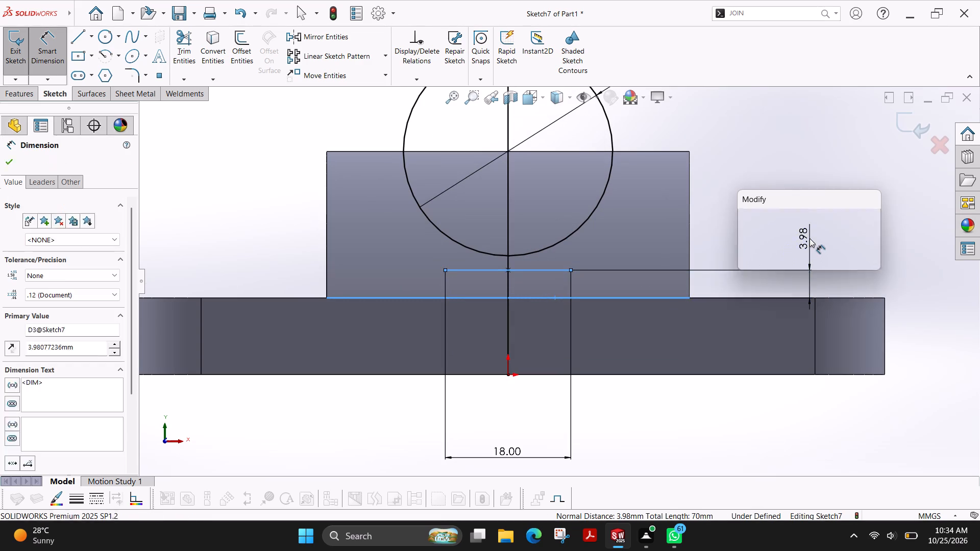
{"action": "key", "text": "6"}
{"action": "key", "text": "Return"}
Move the 30 mm circle from its lowest point on the vertical line down onto the midpoint of the horizontal line.
{"action": "scroll", "coordinate": [497, 212], "scroll_direction": "down", "scroll_amount": 5}
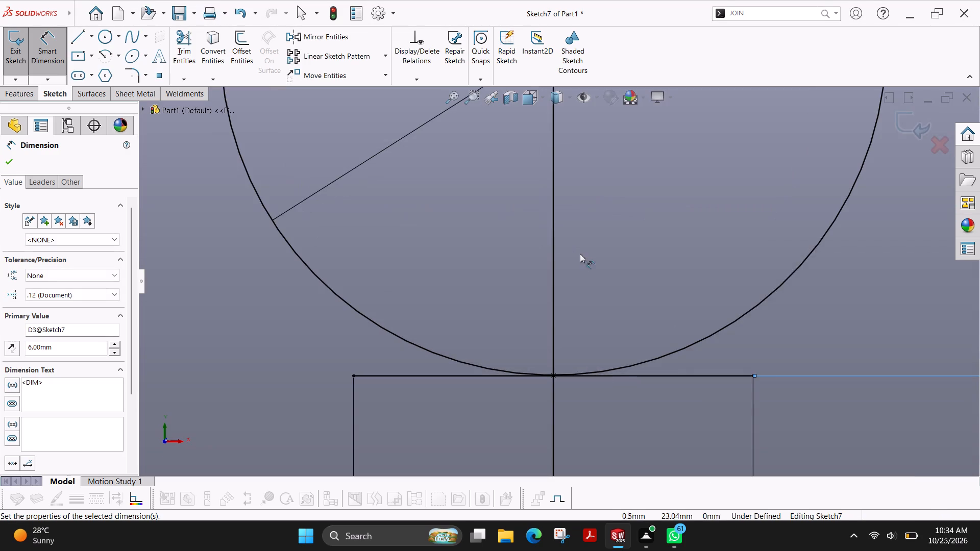
{"action": "scroll", "coordinate": [598, 360], "scroll_direction": "down", "scroll_amount": 6}
{"action": "scroll", "coordinate": [505, 355], "scroll_direction": "down", "scroll_amount": 4}
{"action": "scroll", "coordinate": [449, 318], "scroll_direction": "down", "scroll_amount": 1}
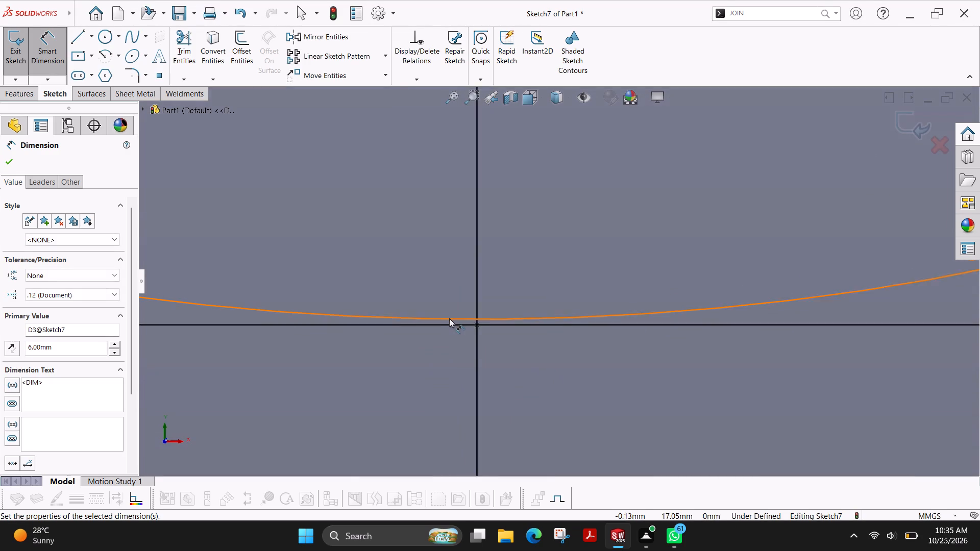
{"action": "scroll", "coordinate": [449, 318], "scroll_direction": "down", "scroll_amount": 3}
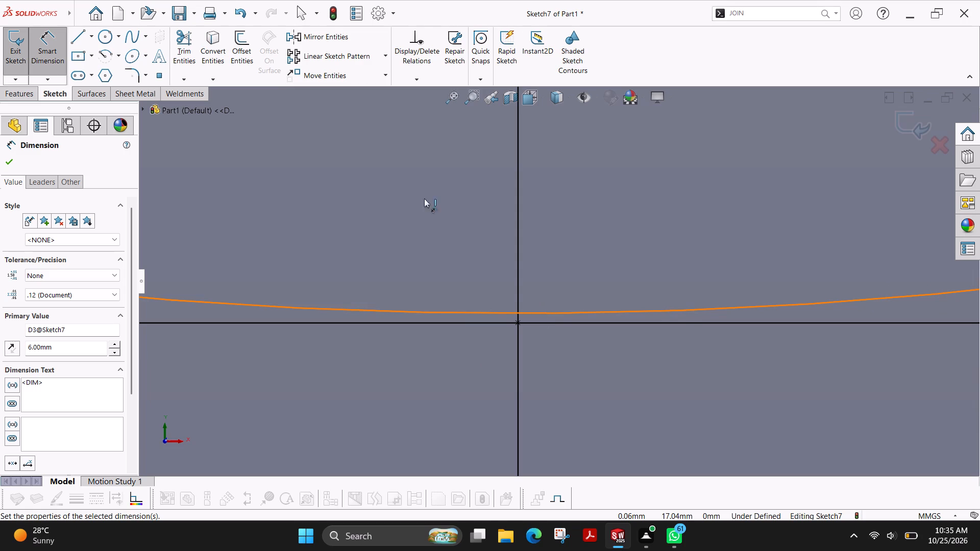
{"action": "left_click", "coordinate": [327, 74]}
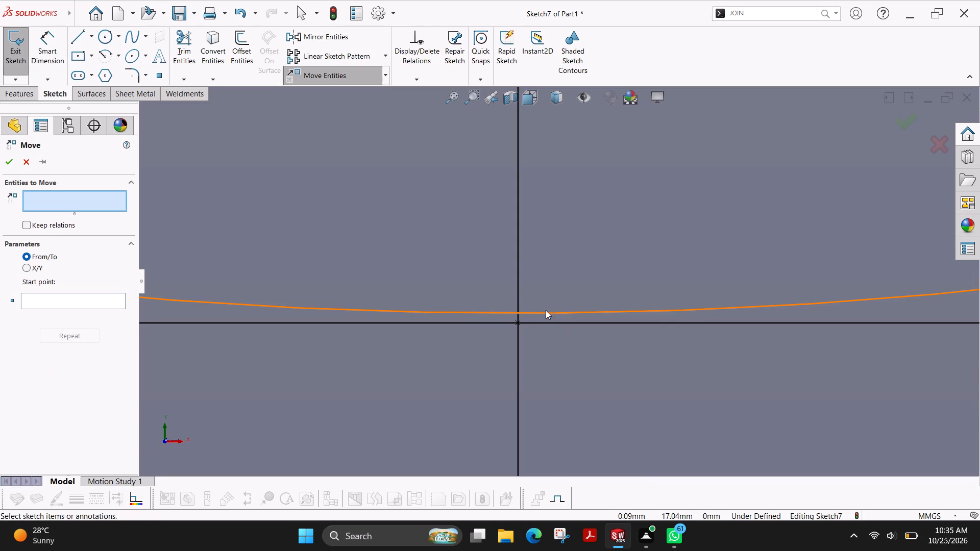
{"action": "left_click", "coordinate": [545, 312]}
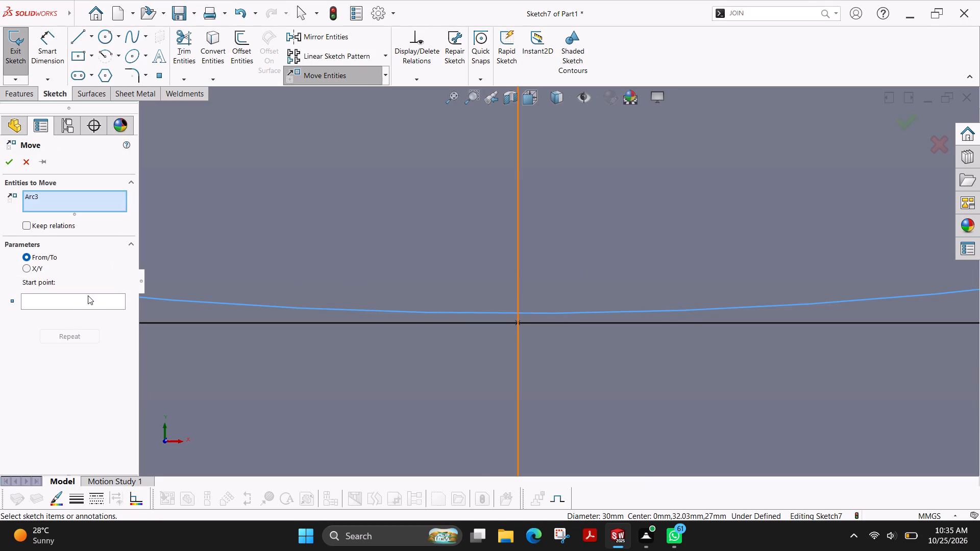
{"action": "left_click", "coordinate": [81, 304]}
{"action": "scroll", "coordinate": [495, 340], "scroll_direction": "down", "scroll_amount": 4}
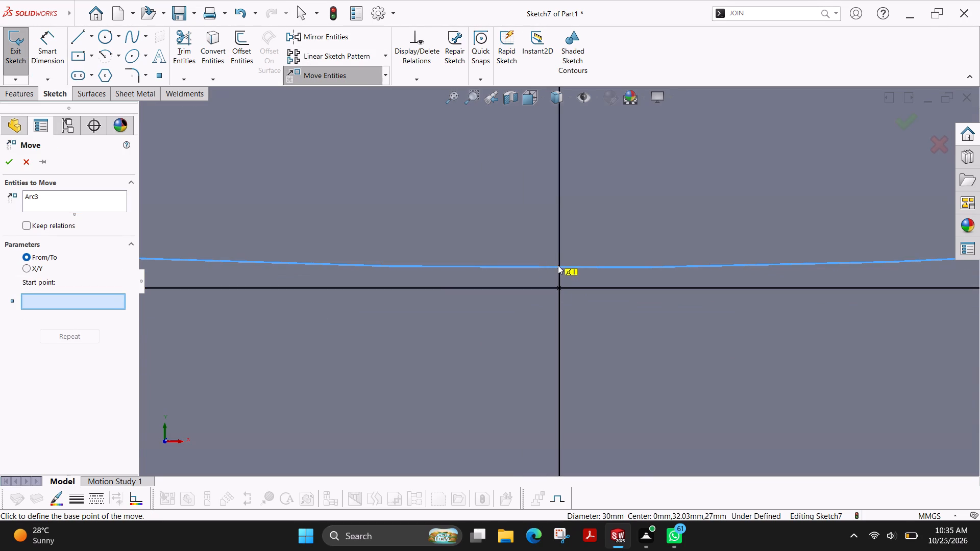
{"action": "left_click", "coordinate": [560, 267]}
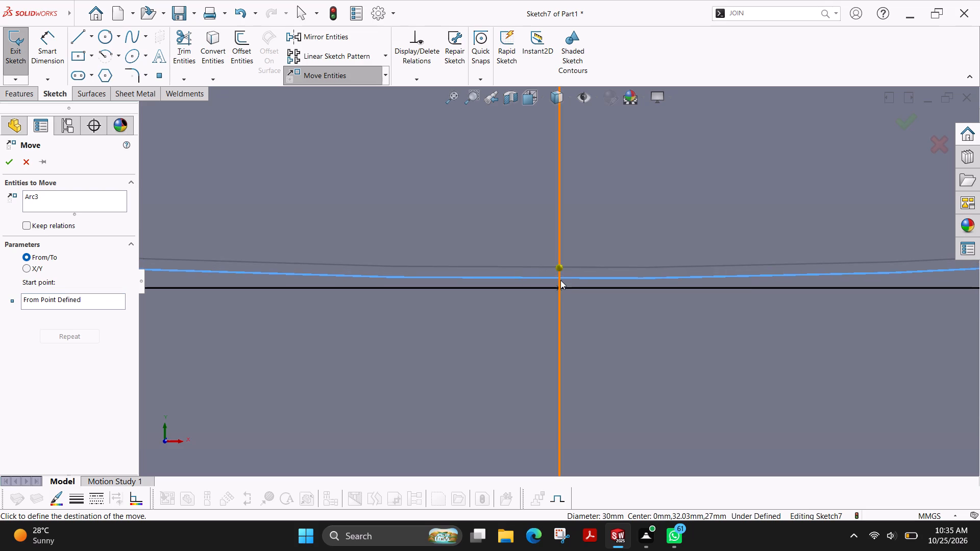
{"action": "left_click", "coordinate": [560, 287]}
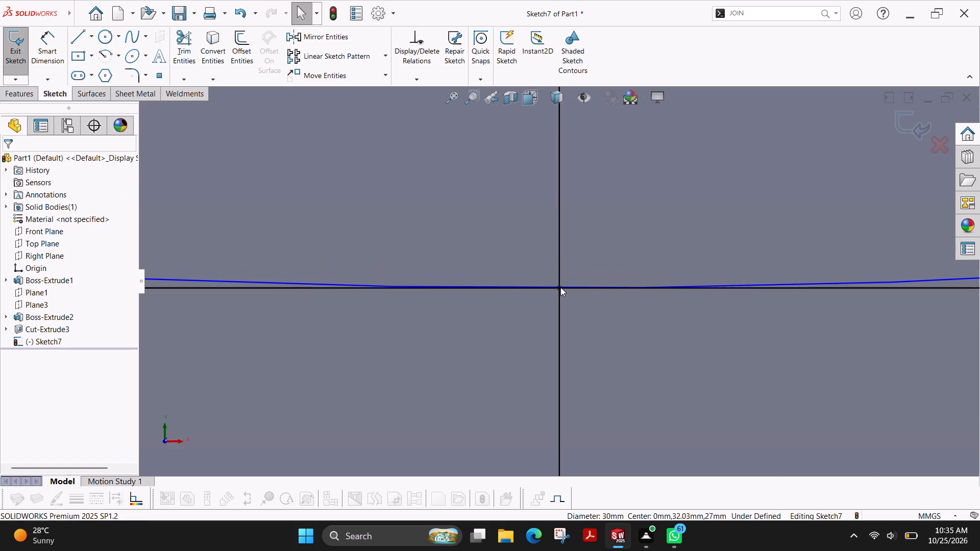
{"action": "scroll", "coordinate": [640, 234], "scroll_direction": "up", "scroll_amount": 20}
{"action": "scroll", "coordinate": [640, 234], "scroll_direction": "up", "scroll_amount": 2}
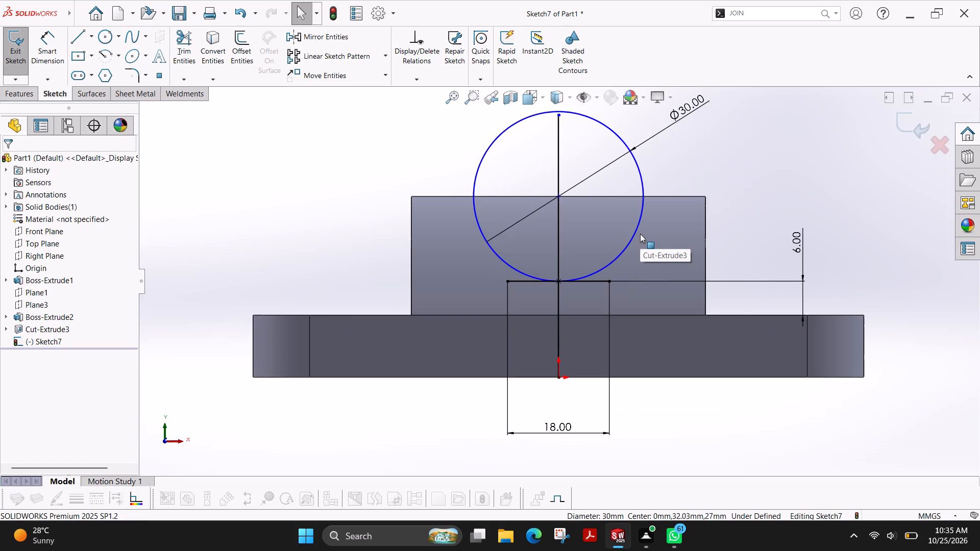
Examine the circle's centre against the block's top edge and the circle's contact point with the horizontal line.
{"action": "scroll", "coordinate": [640, 234], "scroll_direction": "down", "scroll_amount": 2}
{"action": "scroll", "coordinate": [640, 234], "scroll_direction": "up", "scroll_amount": 2}
{"action": "scroll", "coordinate": [640, 234], "scroll_direction": "down", "scroll_amount": 3}
{"action": "key", "text": "Escape"}
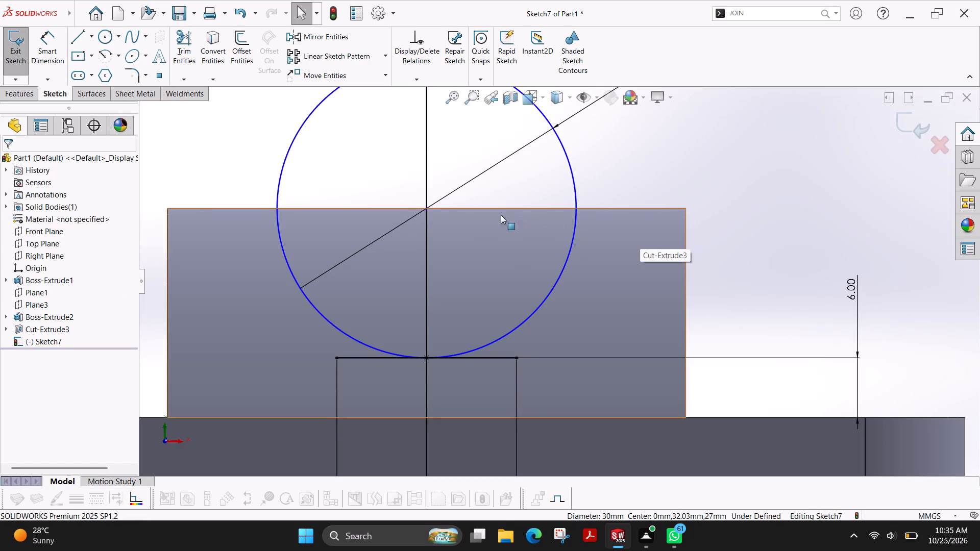
{"action": "scroll", "coordinate": [480, 217], "scroll_direction": "down", "scroll_amount": 1}
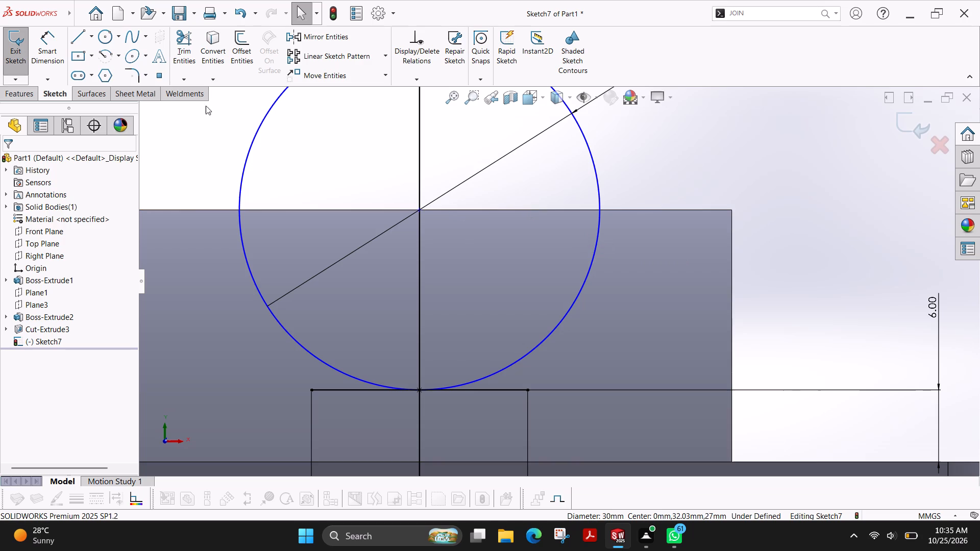
{"action": "left_click", "coordinate": [79, 41]}
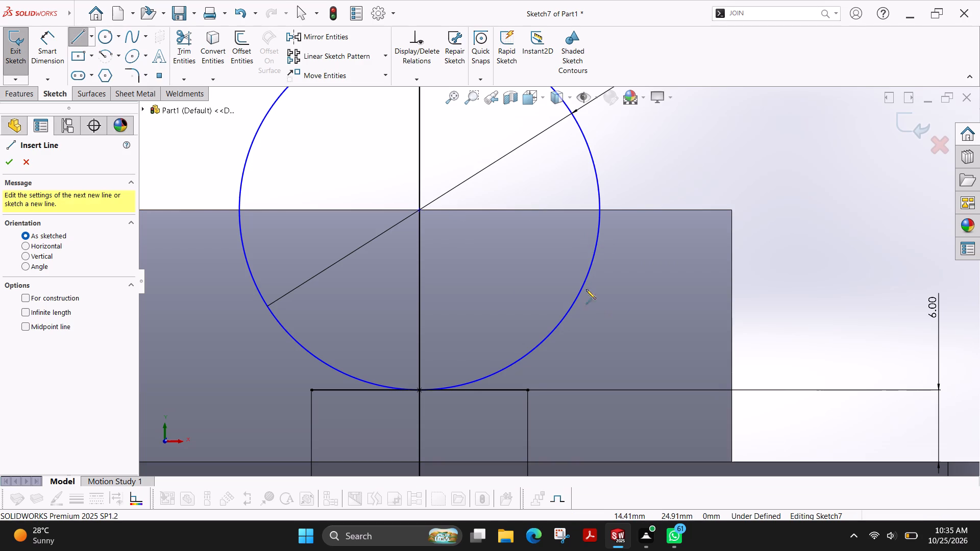
{"action": "scroll", "coordinate": [419, 209], "scroll_direction": "down", "scroll_amount": 6}
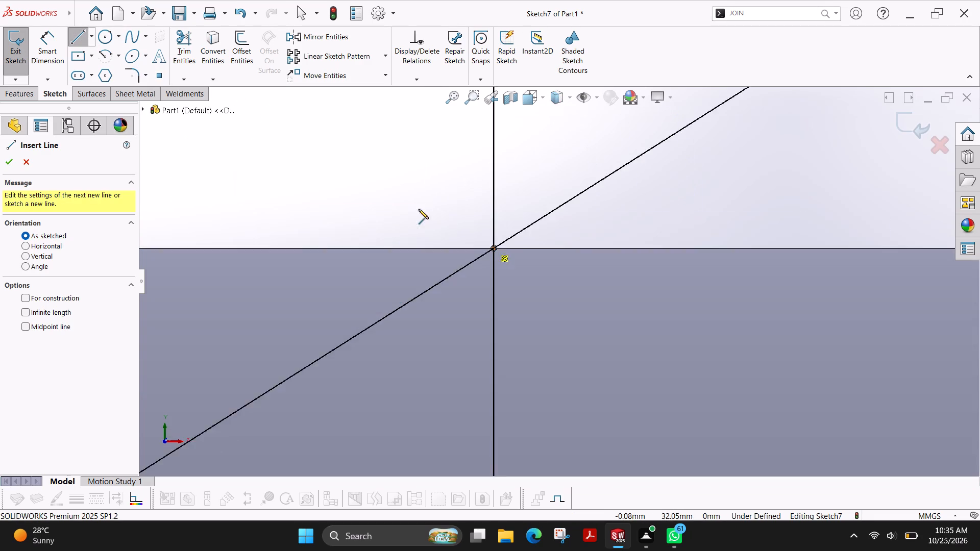
{"action": "scroll", "coordinate": [513, 237], "scroll_direction": "down", "scroll_amount": 10}
{"action": "scroll", "coordinate": [457, 268], "scroll_direction": "down", "scroll_amount": 5}
{"action": "scroll", "coordinate": [396, 264], "scroll_direction": "down", "scroll_amount": 5}
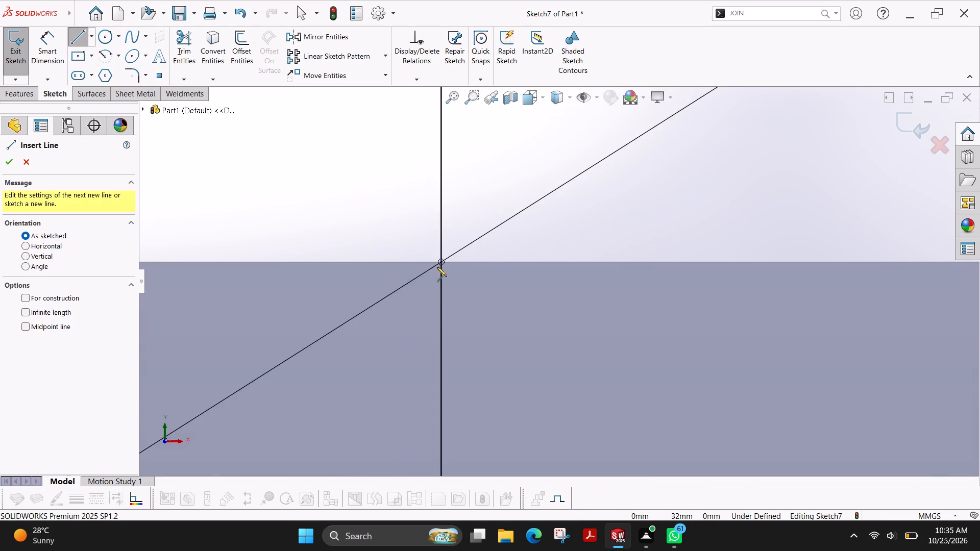
{"action": "scroll", "coordinate": [443, 266], "scroll_direction": "down", "scroll_amount": 5}
{"action": "scroll", "coordinate": [499, 257], "scroll_direction": "up", "scroll_amount": 20}
{"action": "scroll", "coordinate": [499, 257], "scroll_direction": "up", "scroll_amount": 15}
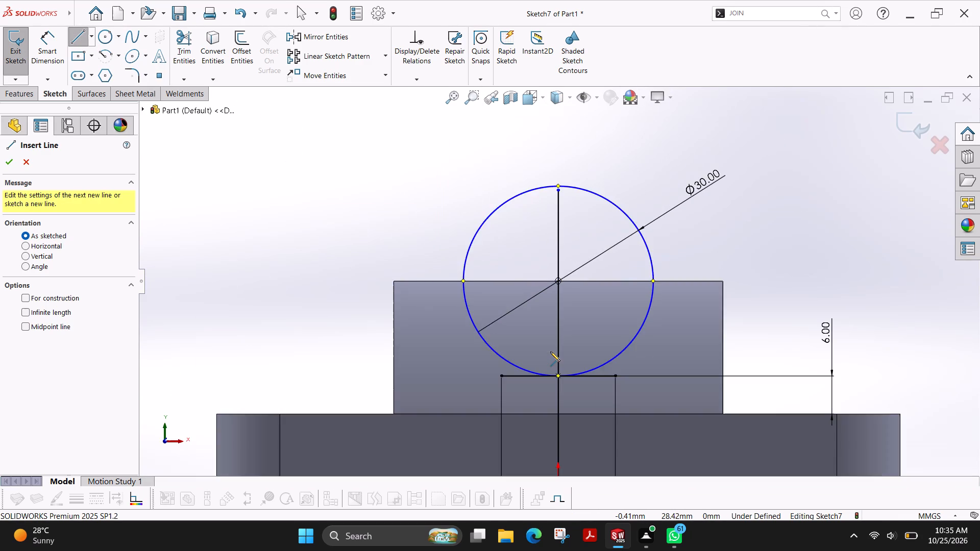
{"action": "scroll", "coordinate": [552, 379], "scroll_direction": "down", "scroll_amount": 3}
{"action": "scroll", "coordinate": [570, 321], "scroll_direction": "down", "scroll_amount": 6}
{"action": "scroll", "coordinate": [563, 302], "scroll_direction": "up", "scroll_amount": 2}
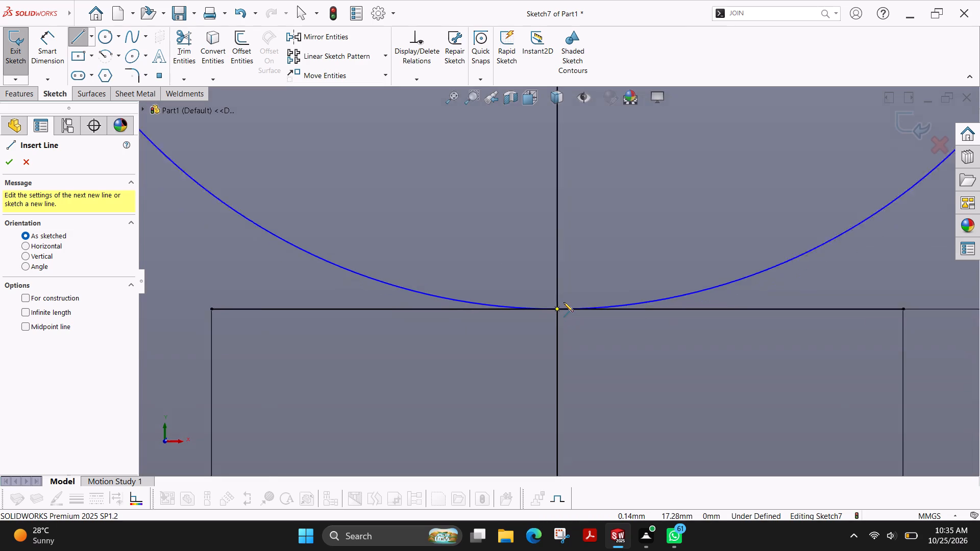
{"action": "scroll", "coordinate": [563, 302], "scroll_direction": "up", "scroll_amount": 7}
{"action": "scroll", "coordinate": [544, 191], "scroll_direction": "down", "scroll_amount": 2}
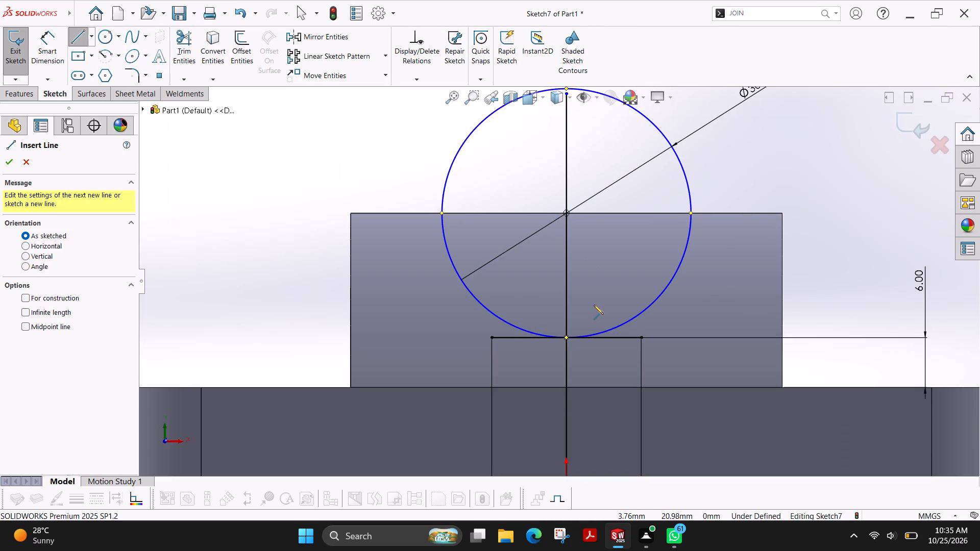
Sketch two lines slanting outward past the block's top edge from the horizontal line's ends, about 25.5 mm (left) and 25.4 mm (right) long.
{"action": "left_click", "coordinate": [491, 336]}
{"action": "left_click", "coordinate": [371, 164]}
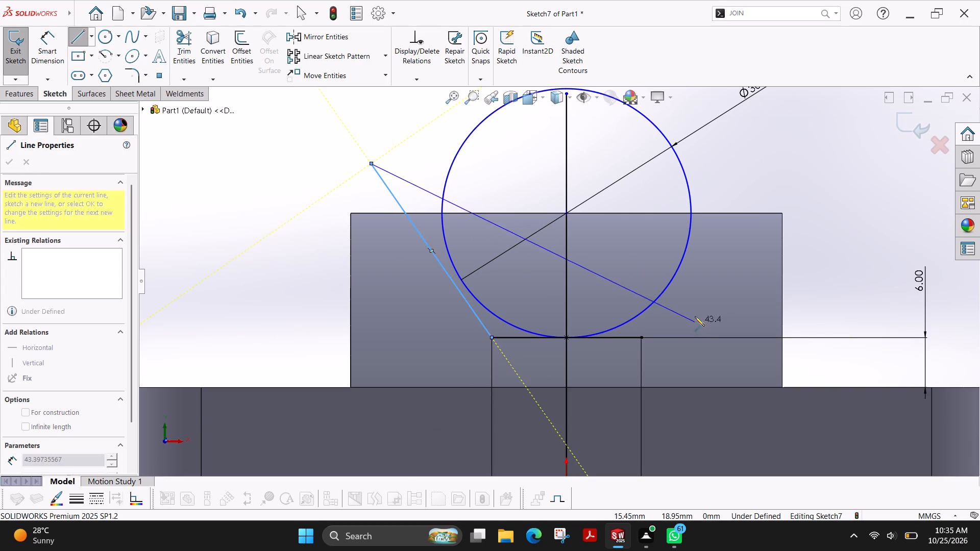
{"action": "key", "text": "Escape"}
{"action": "left_click", "coordinate": [70, 34]}
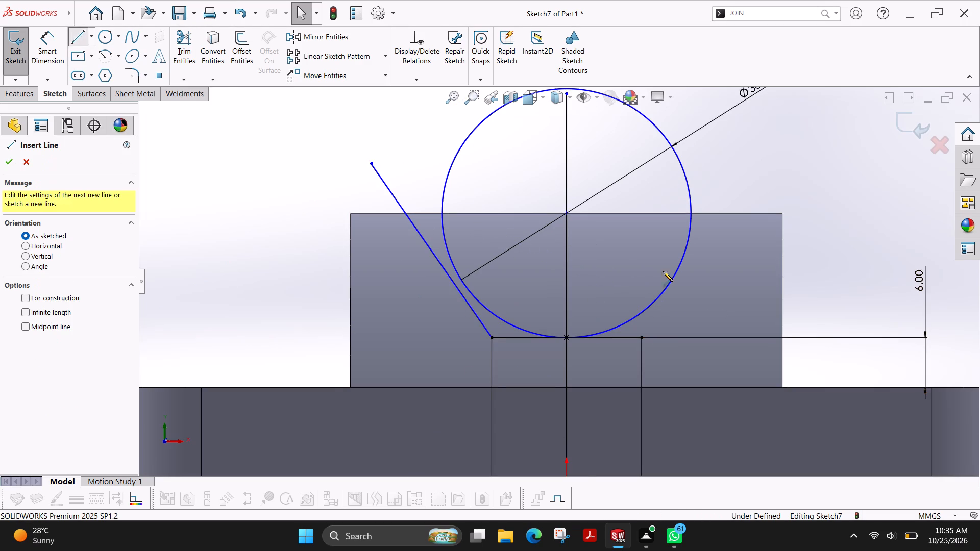
{"action": "left_click", "coordinate": [642, 338]}
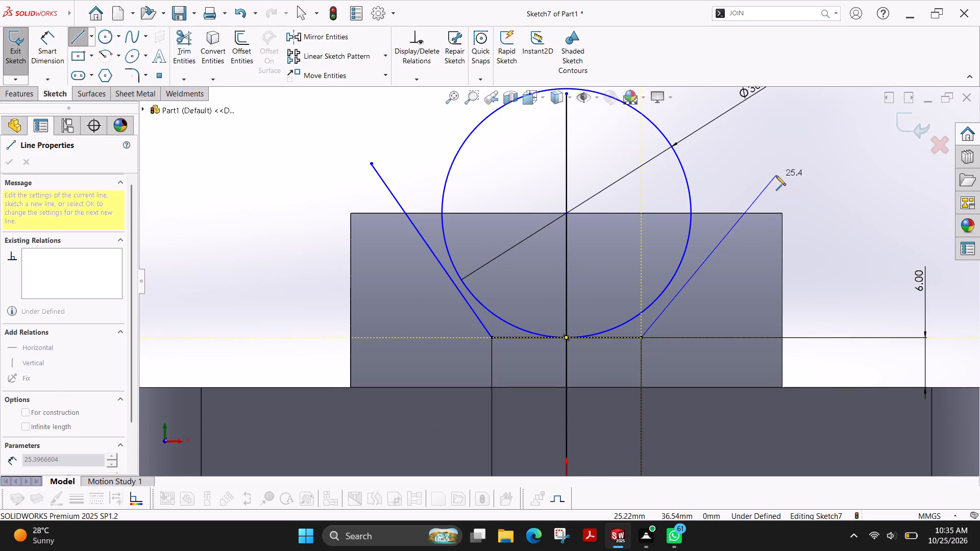
{"action": "left_click", "coordinate": [776, 176]}
{"action": "key", "text": "Escape"}
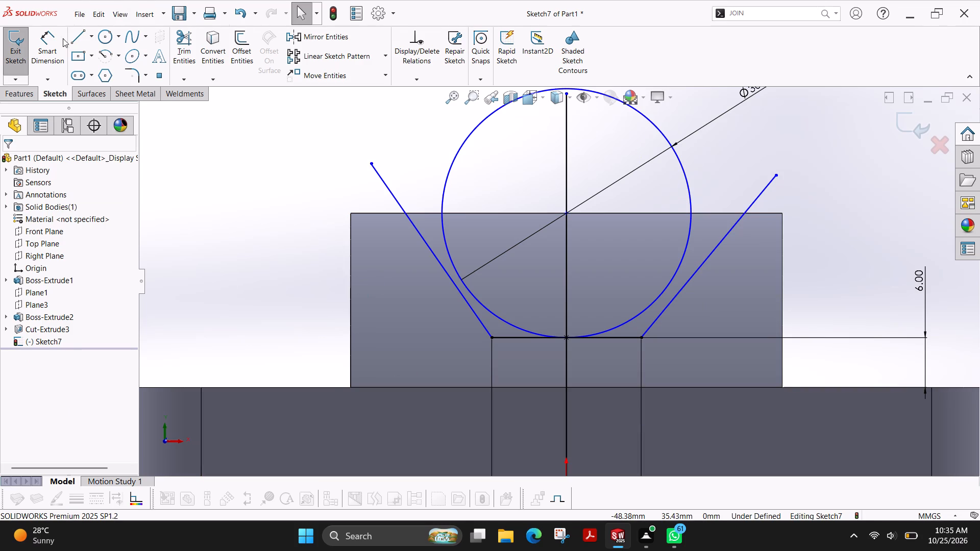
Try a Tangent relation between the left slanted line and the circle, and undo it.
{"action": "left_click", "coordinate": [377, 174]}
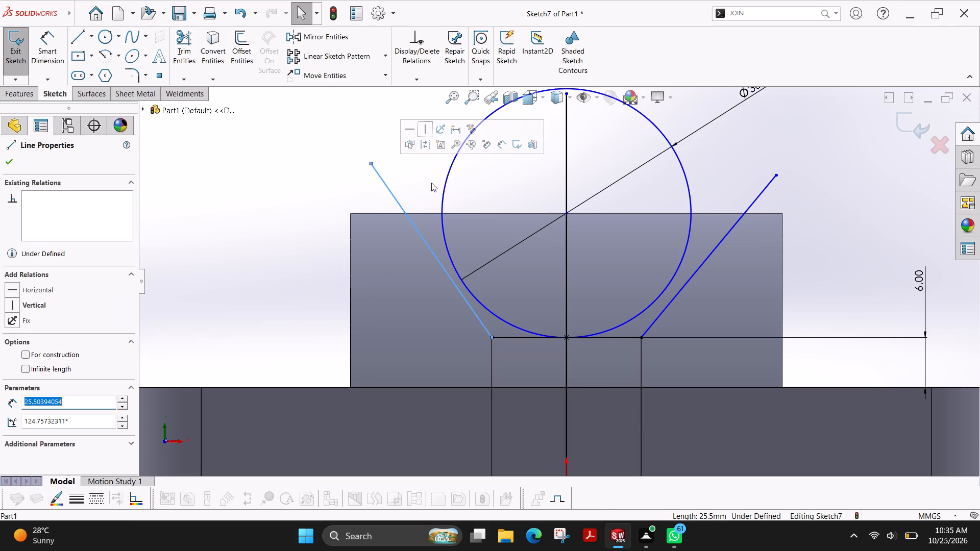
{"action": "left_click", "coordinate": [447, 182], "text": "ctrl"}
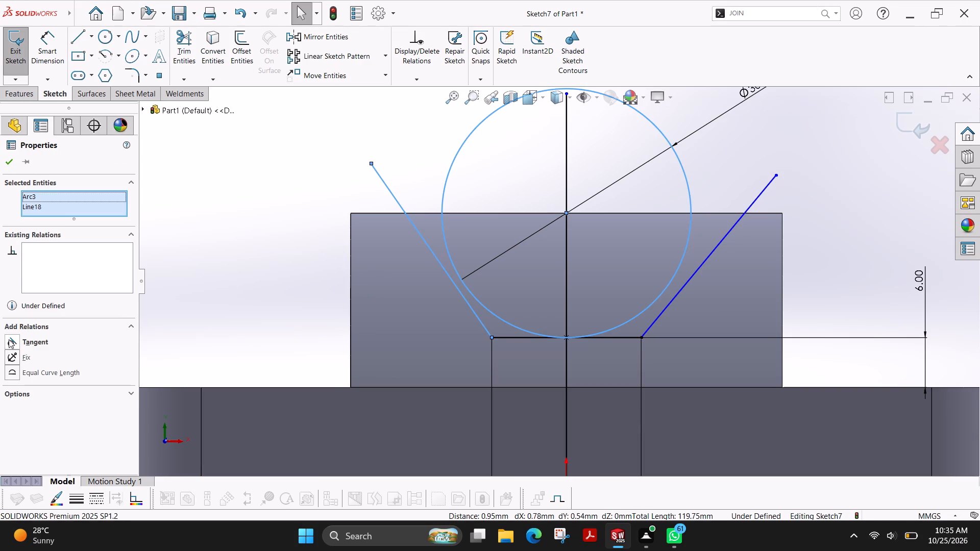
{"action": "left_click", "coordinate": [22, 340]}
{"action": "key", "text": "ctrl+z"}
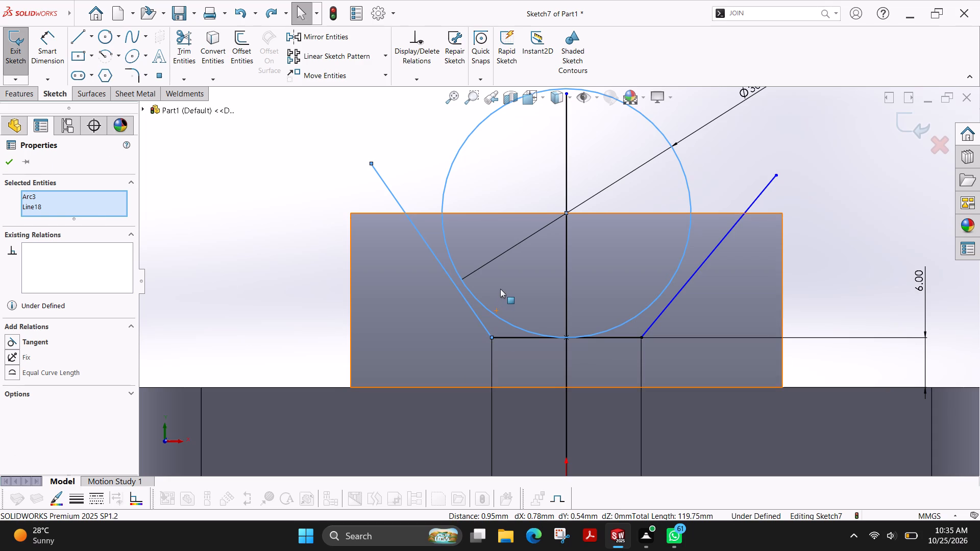
Dimension the circle's centre 26 mm horizontally from the block's left edge.
{"action": "key", "text": "Escape"}
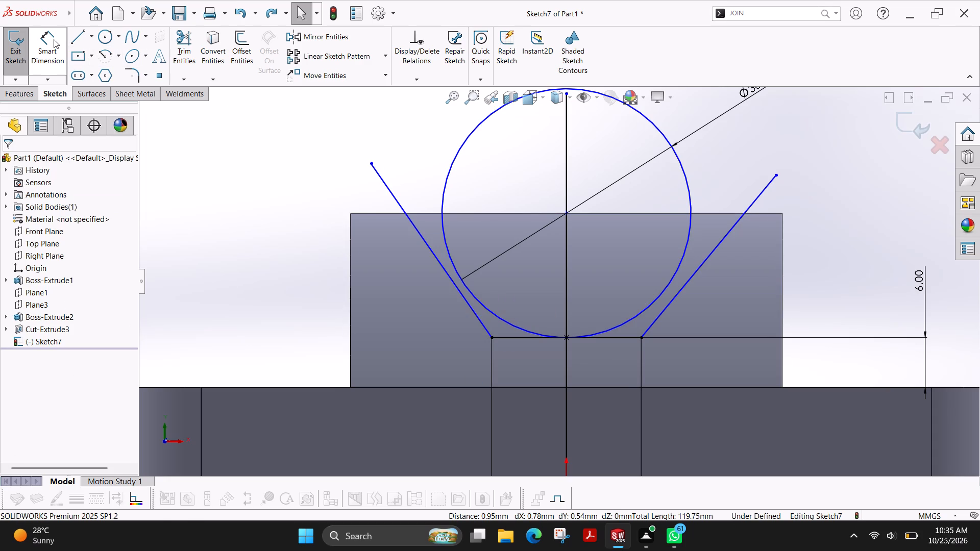
{"action": "left_click", "coordinate": [54, 39]}
{"action": "left_click", "coordinate": [351, 239]}
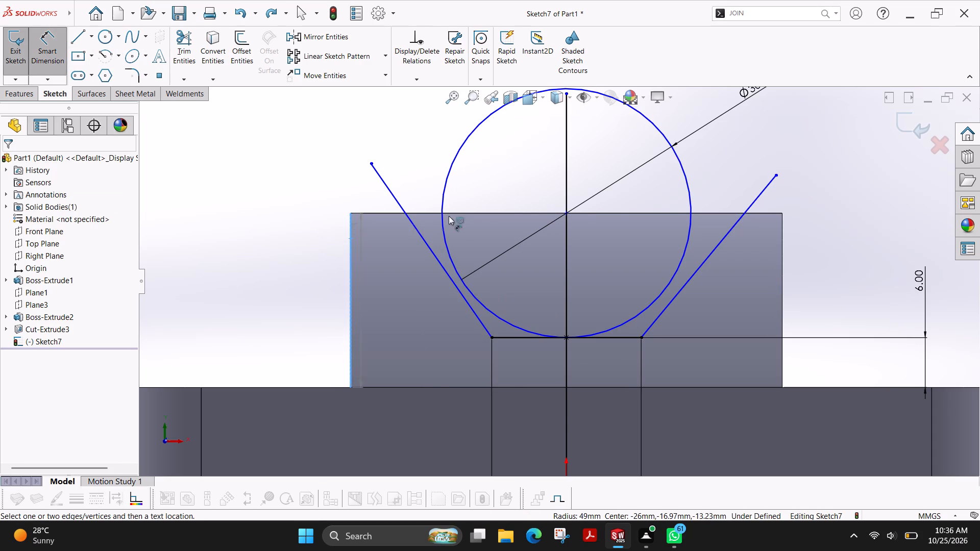
{"action": "left_click", "coordinate": [568, 215]}
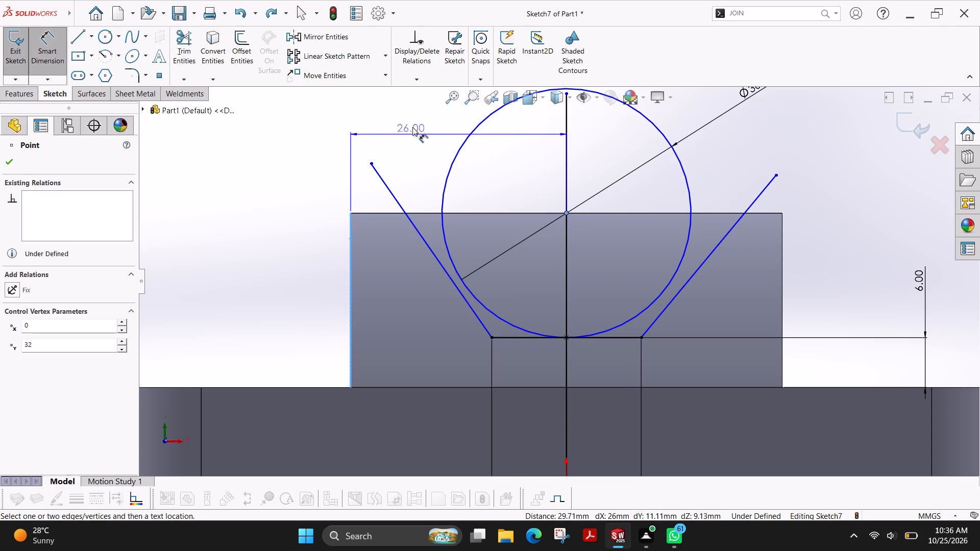
{"action": "left_click", "coordinate": [413, 124]}
{"action": "key", "text": "Return"}
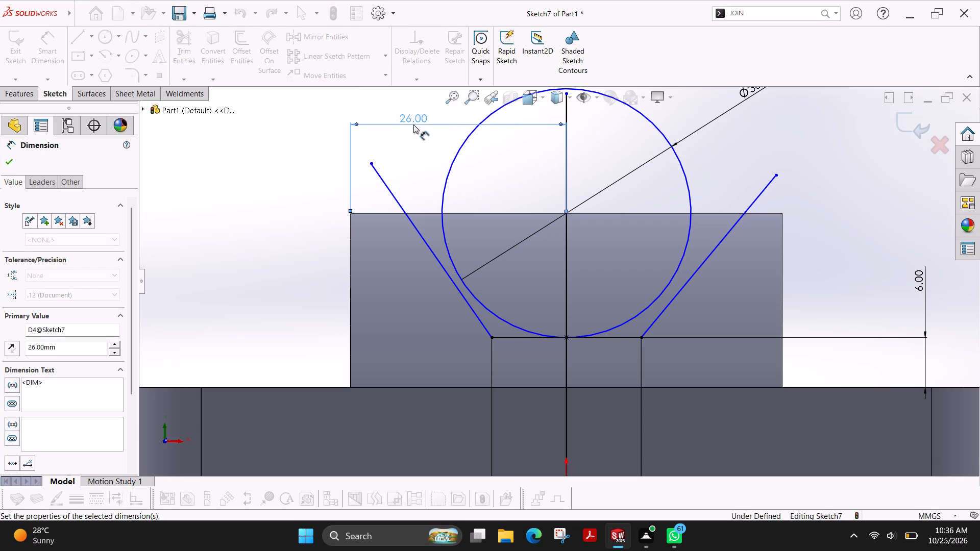
{"action": "key", "text": "Escape"}
{"action": "key", "text": "Escape"}
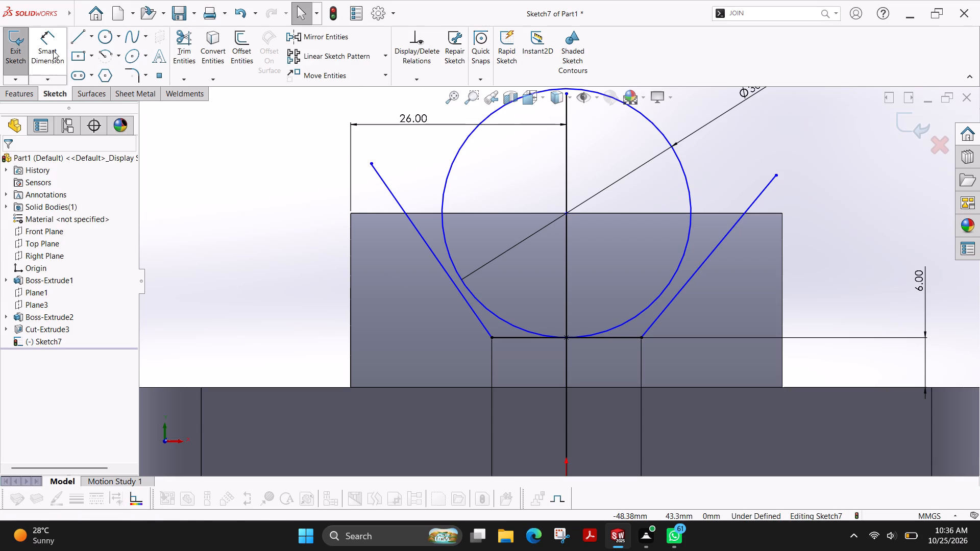
{"action": "left_click", "coordinate": [53, 51]}
{"action": "key", "text": "Escape"}
{"action": "key", "text": "Escape"}
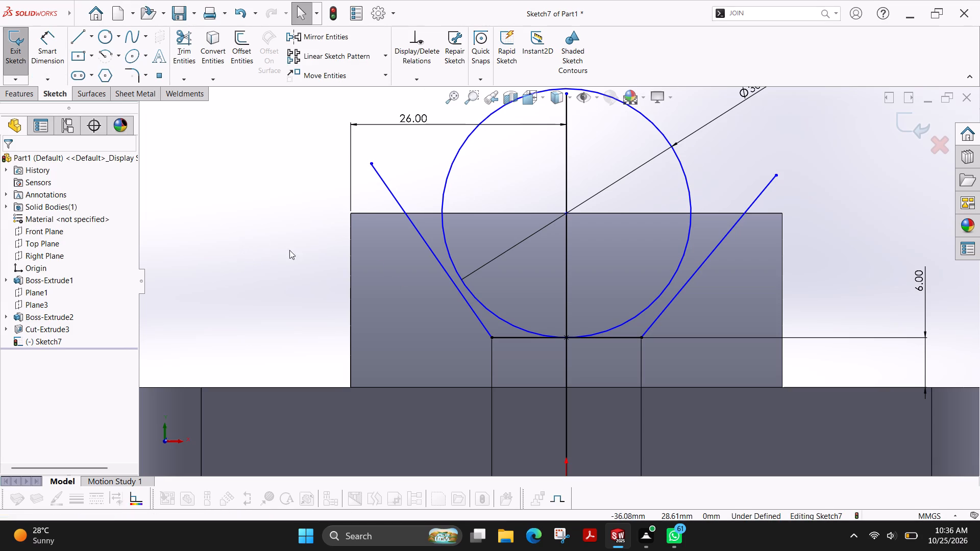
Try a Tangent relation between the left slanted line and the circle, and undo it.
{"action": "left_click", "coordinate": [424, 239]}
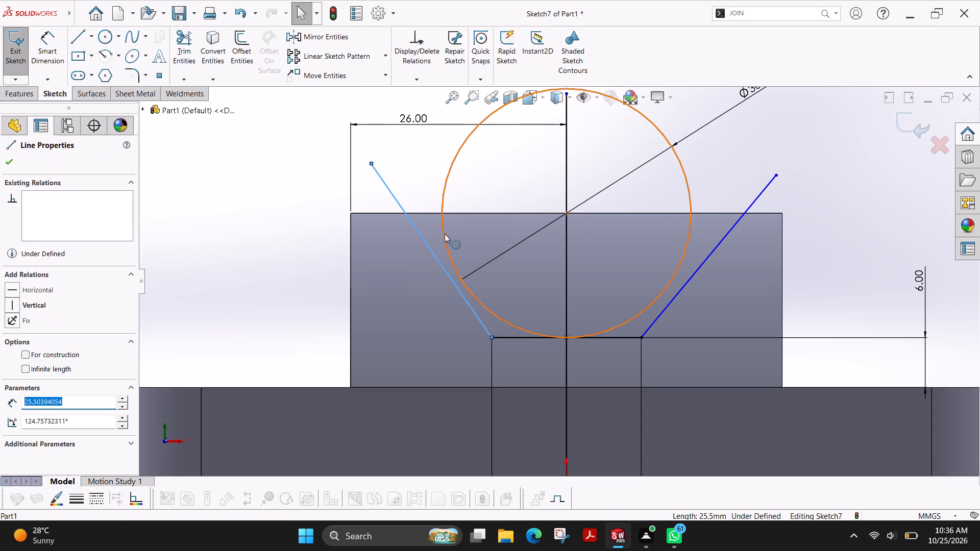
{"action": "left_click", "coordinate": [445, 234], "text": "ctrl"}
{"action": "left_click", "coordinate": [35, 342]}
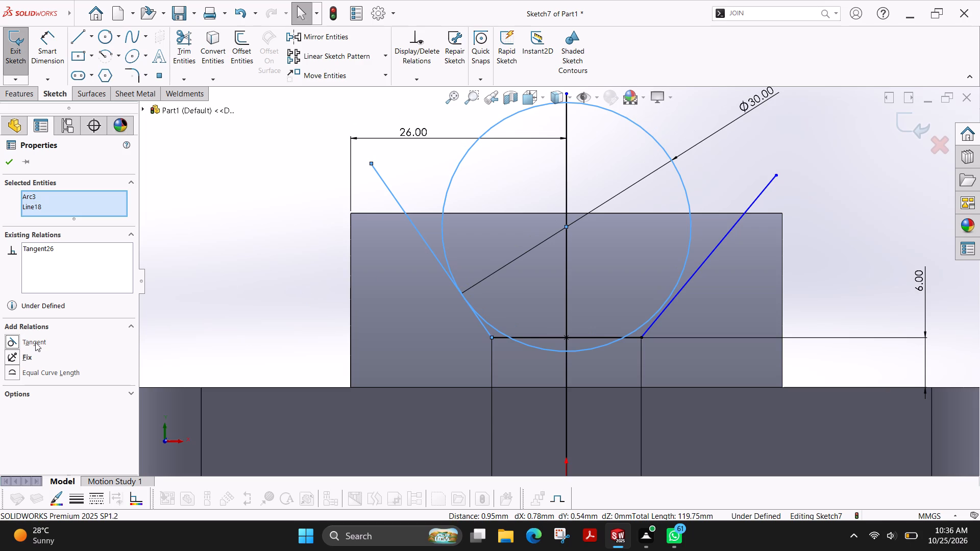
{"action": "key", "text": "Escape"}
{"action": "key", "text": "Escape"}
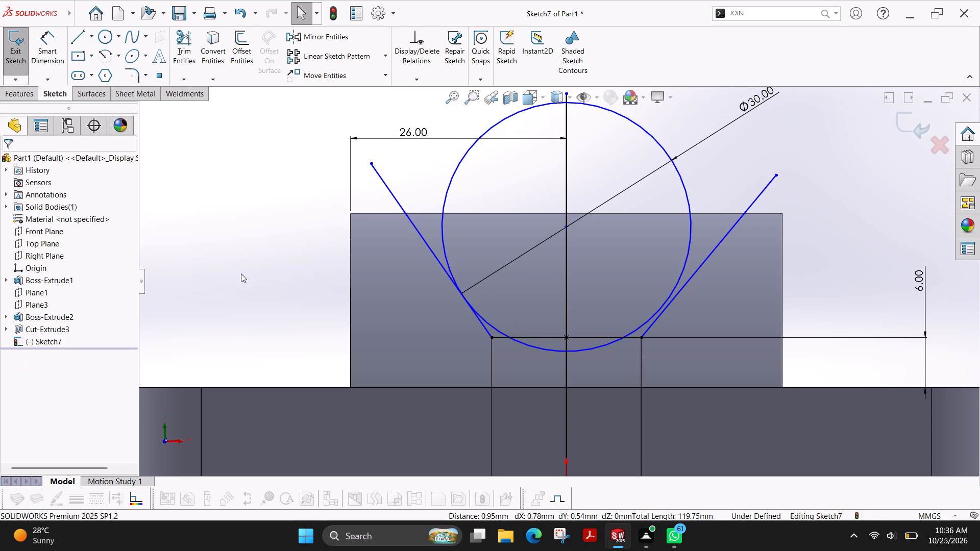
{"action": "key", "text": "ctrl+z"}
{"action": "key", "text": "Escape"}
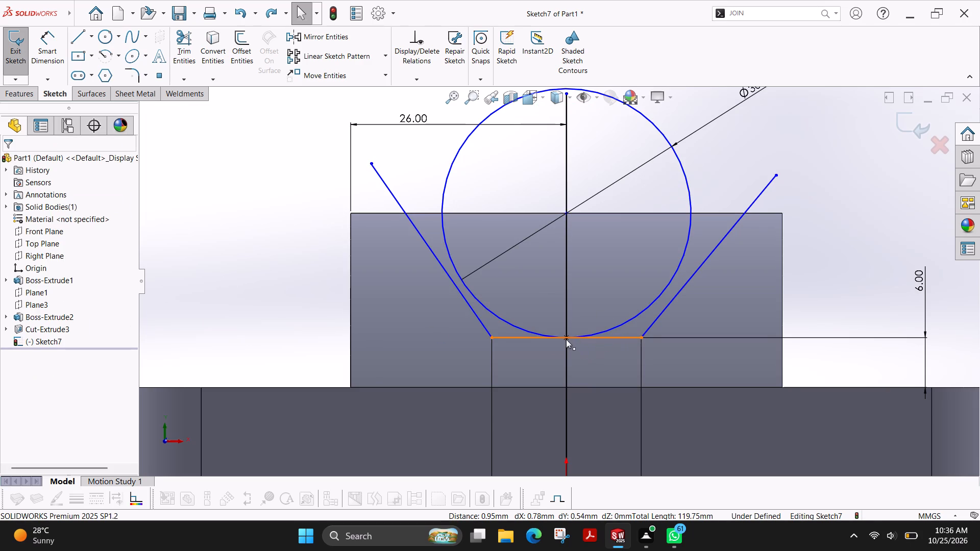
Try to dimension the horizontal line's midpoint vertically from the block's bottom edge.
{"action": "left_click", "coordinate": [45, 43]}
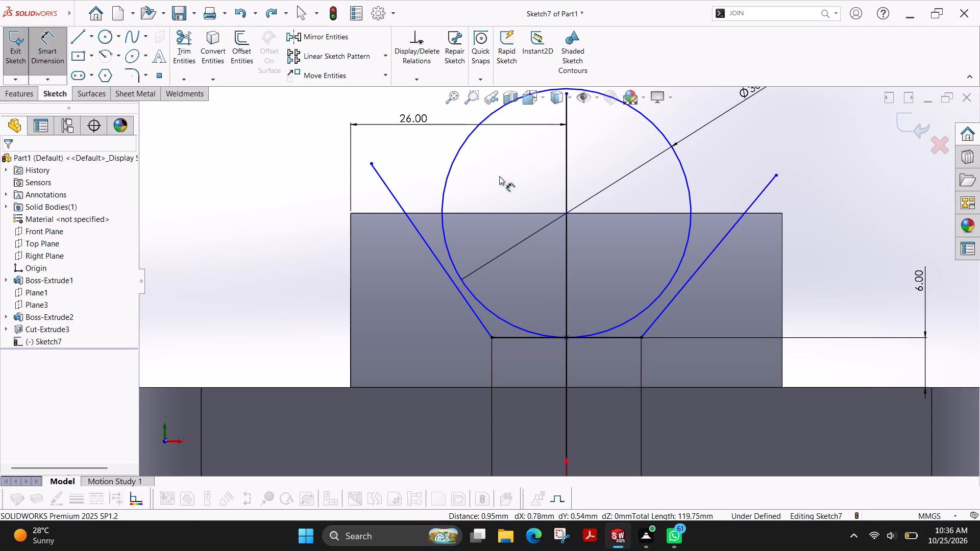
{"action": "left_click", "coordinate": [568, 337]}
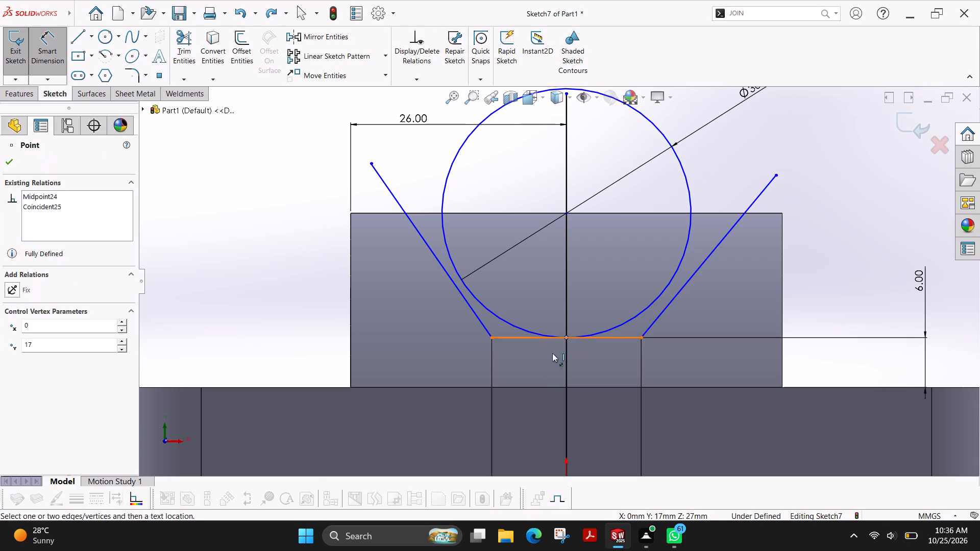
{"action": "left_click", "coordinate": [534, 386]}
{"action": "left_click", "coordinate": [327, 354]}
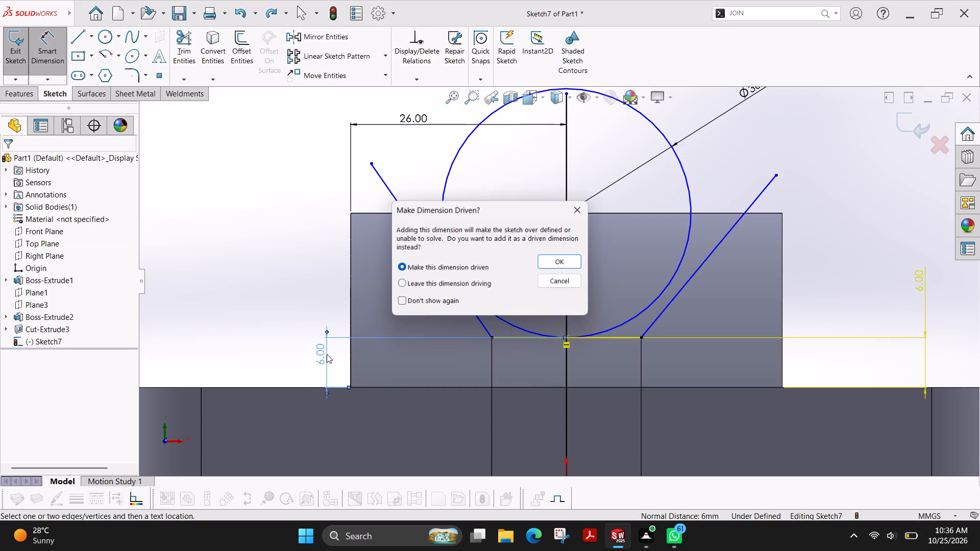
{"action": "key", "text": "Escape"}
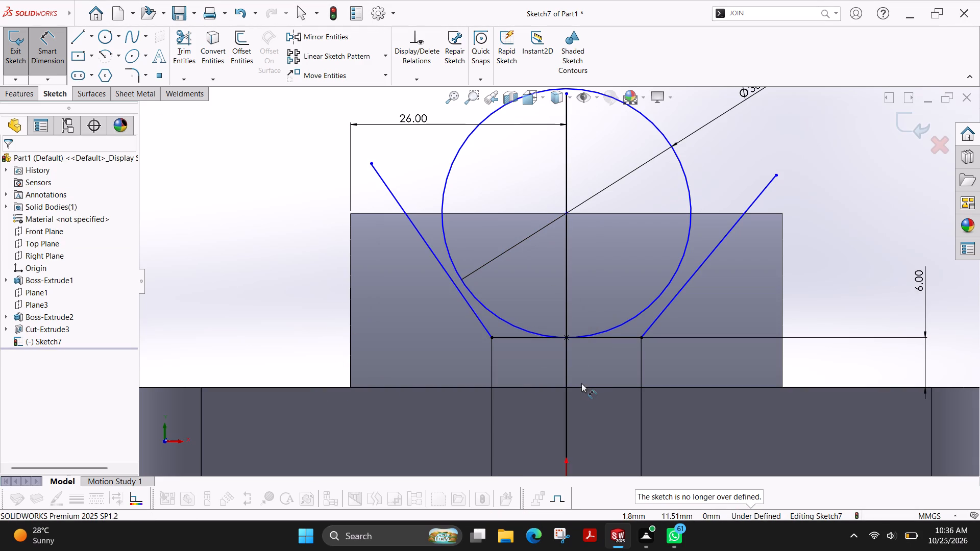
Dimension the circle's centre 21 mm above the block's bottom edge.
{"action": "left_click", "coordinate": [592, 387]}
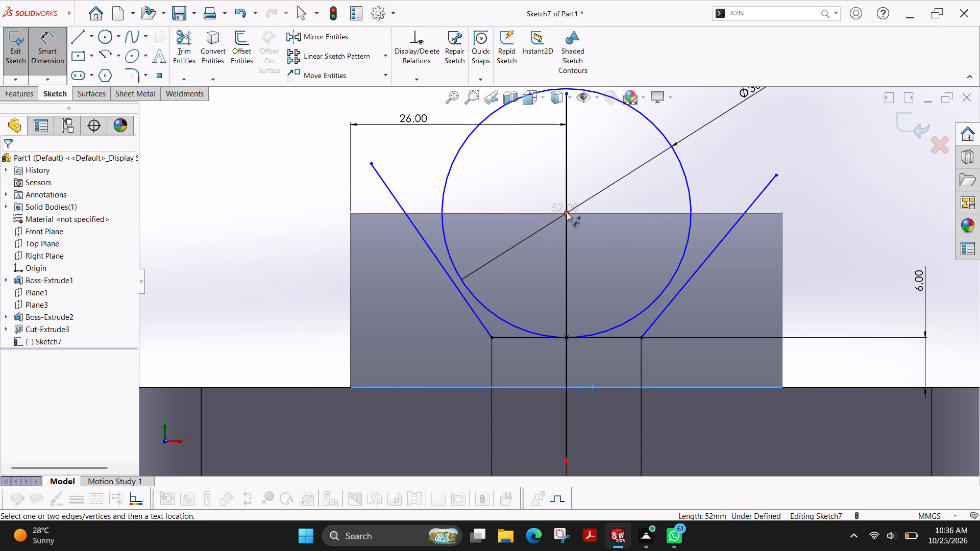
{"action": "left_click", "coordinate": [567, 215]}
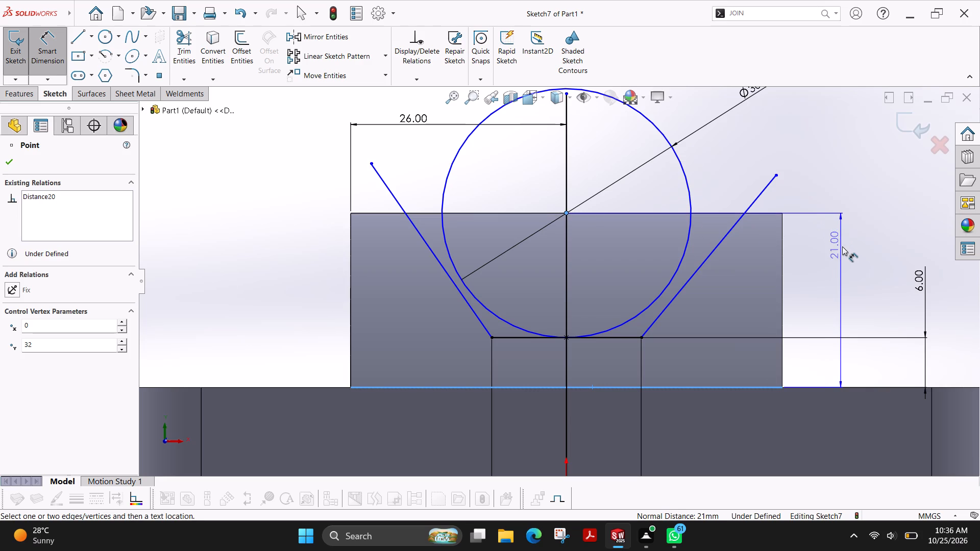
{"action": "left_click", "coordinate": [842, 246]}
{"action": "key", "text": "Escape"}
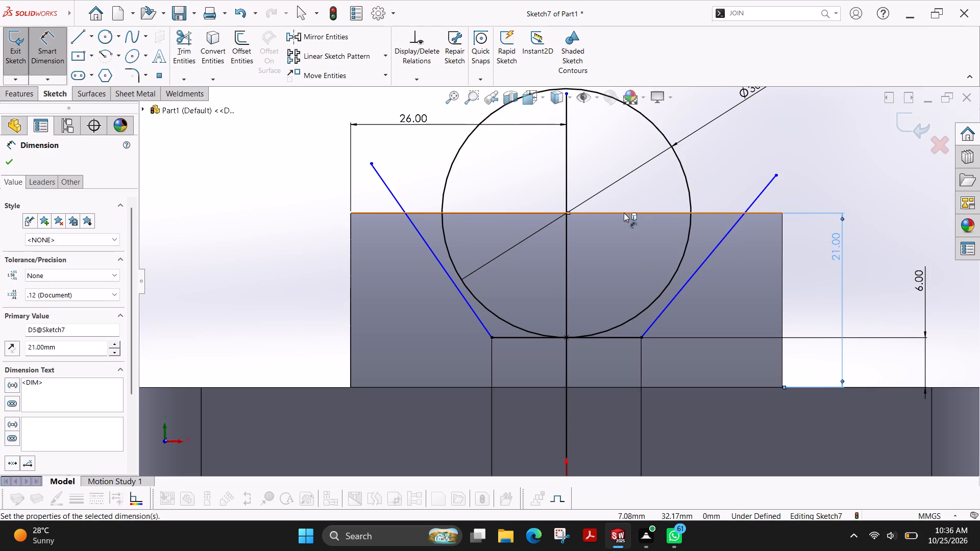
{"action": "key", "text": "Escape"}
{"action": "key", "text": "Escape"}
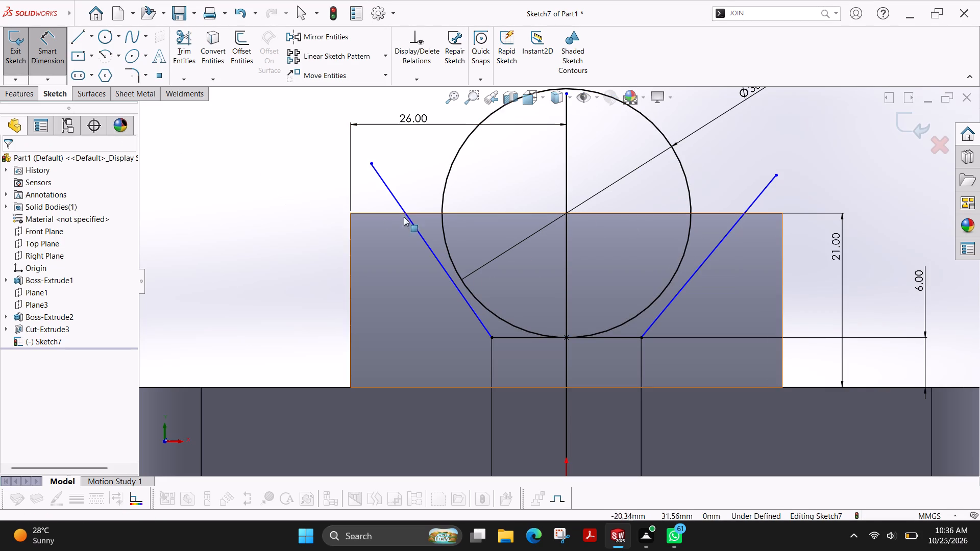
Make the left and right slanted lines each tangent to the 30 mm circle.
{"action": "left_click", "coordinate": [416, 228]}
{"action": "left_click", "coordinate": [441, 227], "text": "ctrl"}
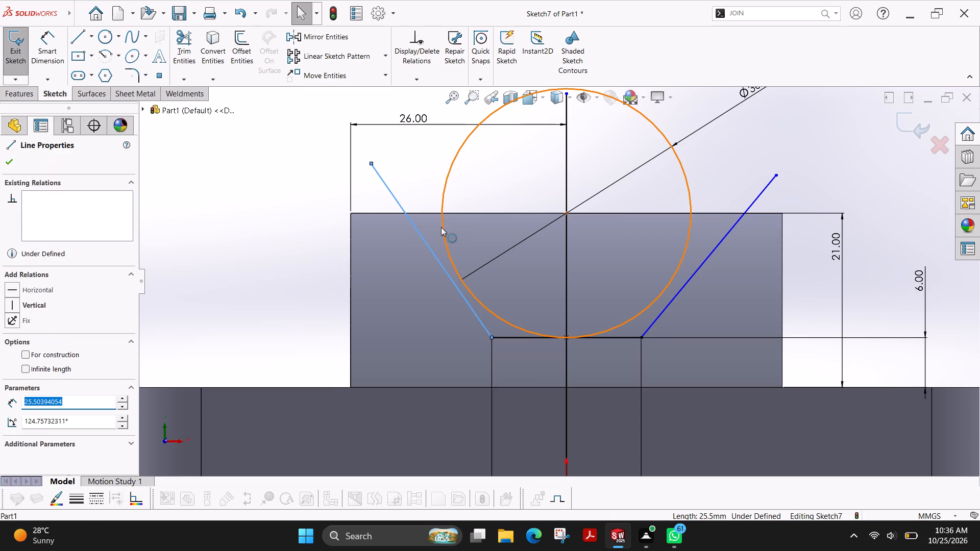
{"action": "left_click", "coordinate": [33, 342]}
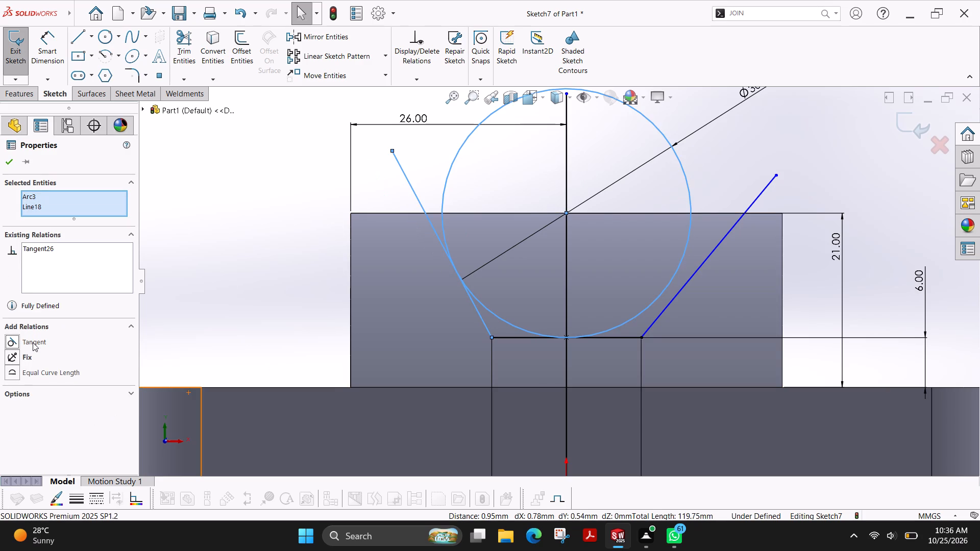
{"action": "key", "text": "ctrl+z"}
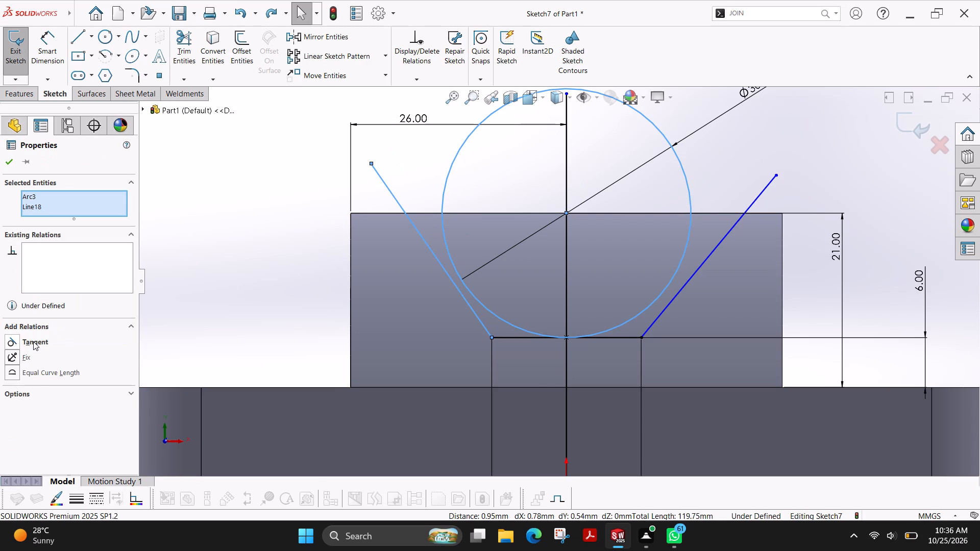
{"action": "key", "text": "ctrl+y"}
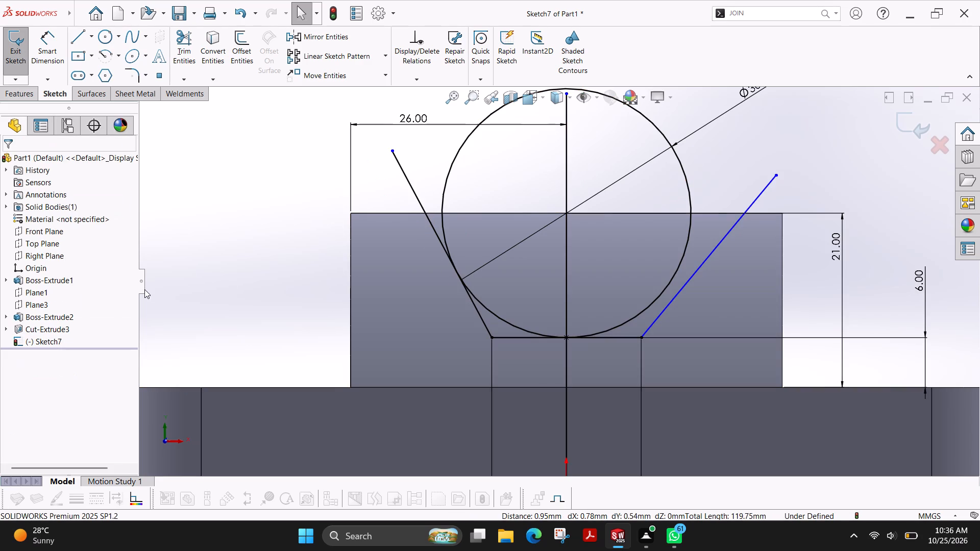
{"action": "left_click", "coordinate": [710, 256], "text": "ctrl"}
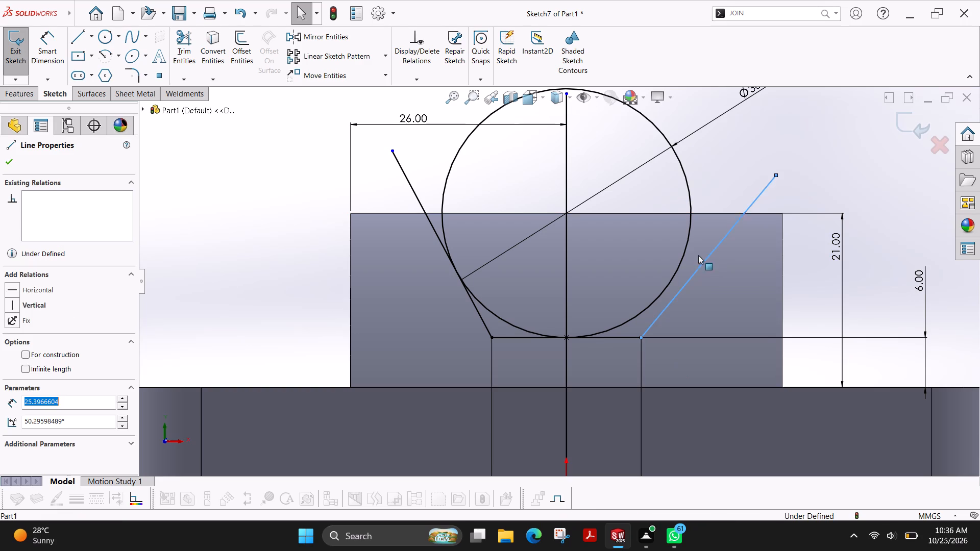
{"action": "left_click", "coordinate": [684, 248], "text": "ctrl"}
{"action": "left_click", "coordinate": [21, 339]}
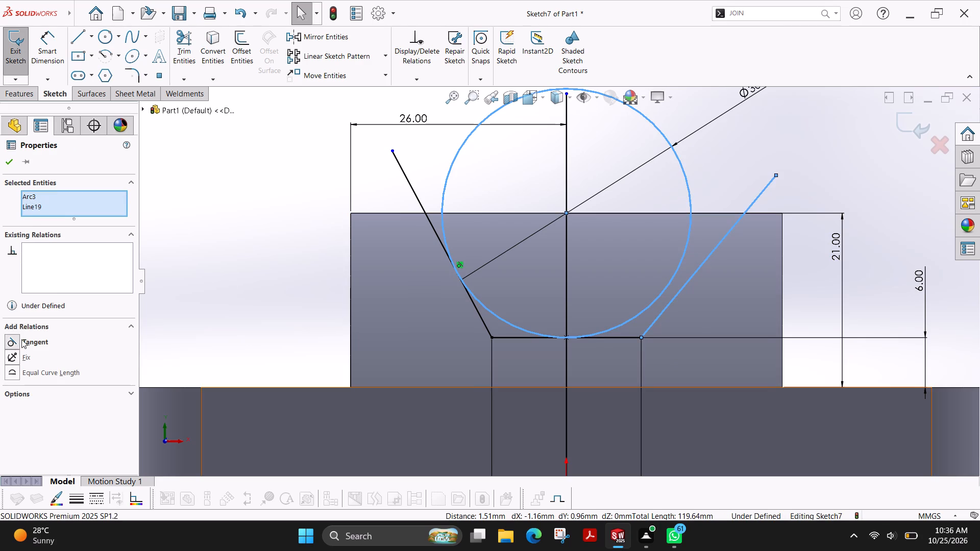
{"action": "left_click", "coordinate": [9, 161]}
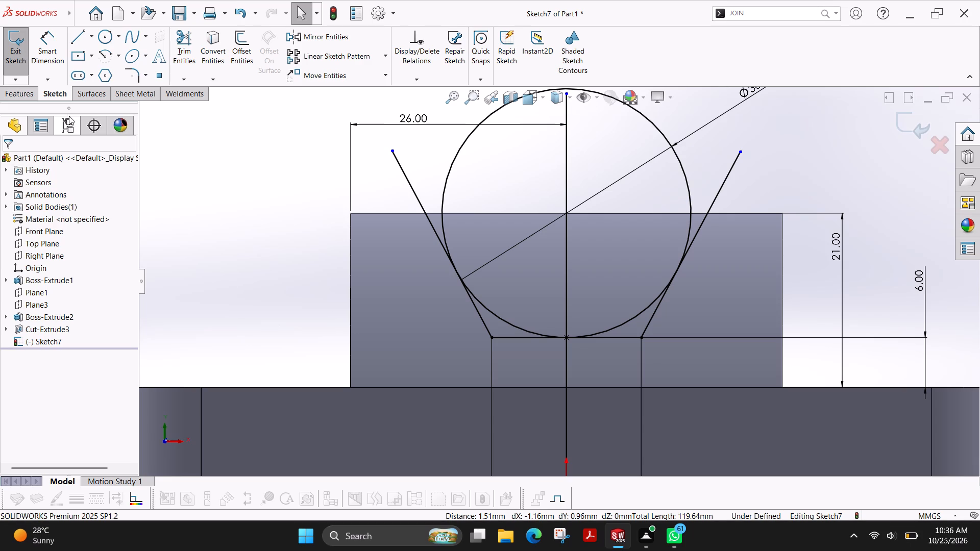
Sketch a horizontal line along the block's top edge, extending past both slanted lines.
{"action": "left_click", "coordinate": [78, 41]}
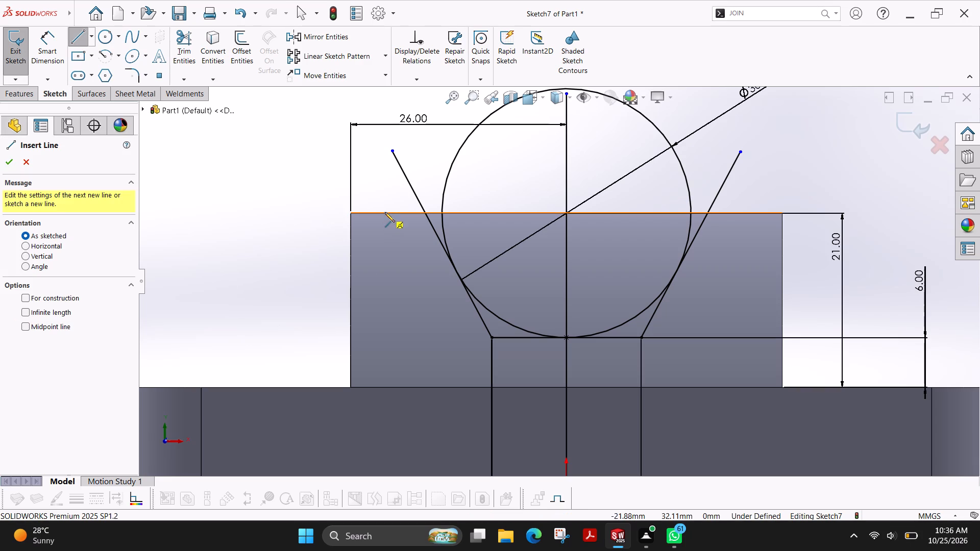
{"action": "left_click", "coordinate": [385, 212]}
{"action": "left_click", "coordinate": [745, 211]}
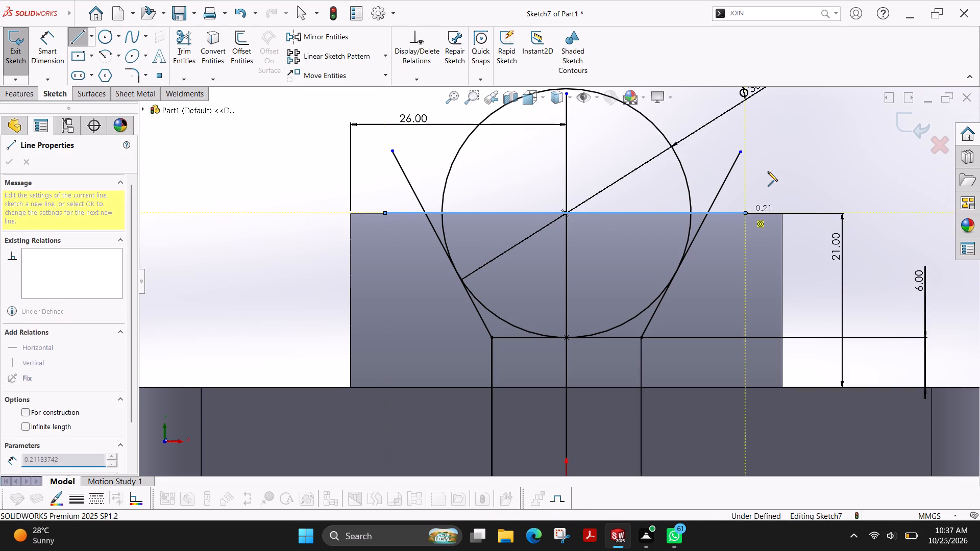
{"action": "key", "text": "Escape"}
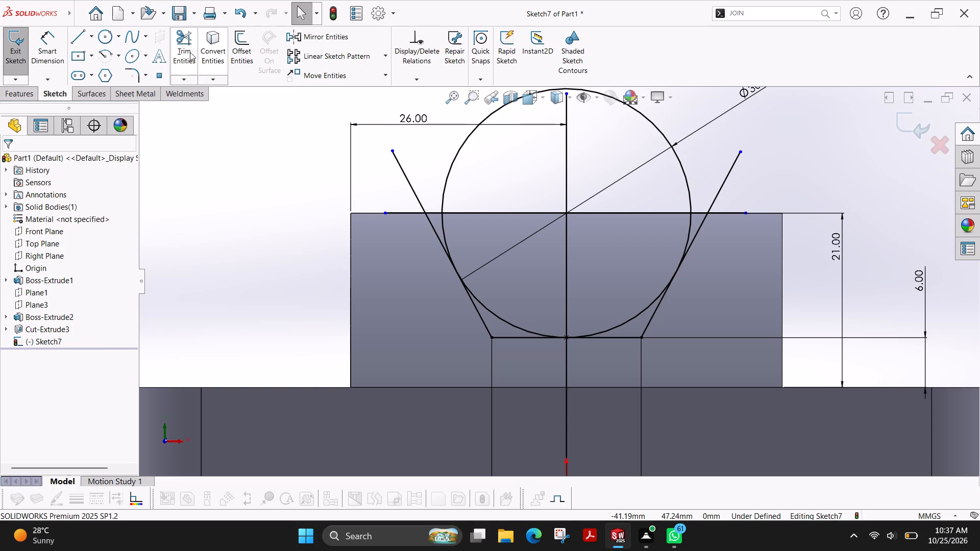
Trim the slanted lines above the block's top edge and the top line's ends outside their intersections.
{"action": "left_click", "coordinate": [190, 52]}
{"action": "left_click_drag", "start_coordinate": [412, 160], "coordinate": [390, 231]}
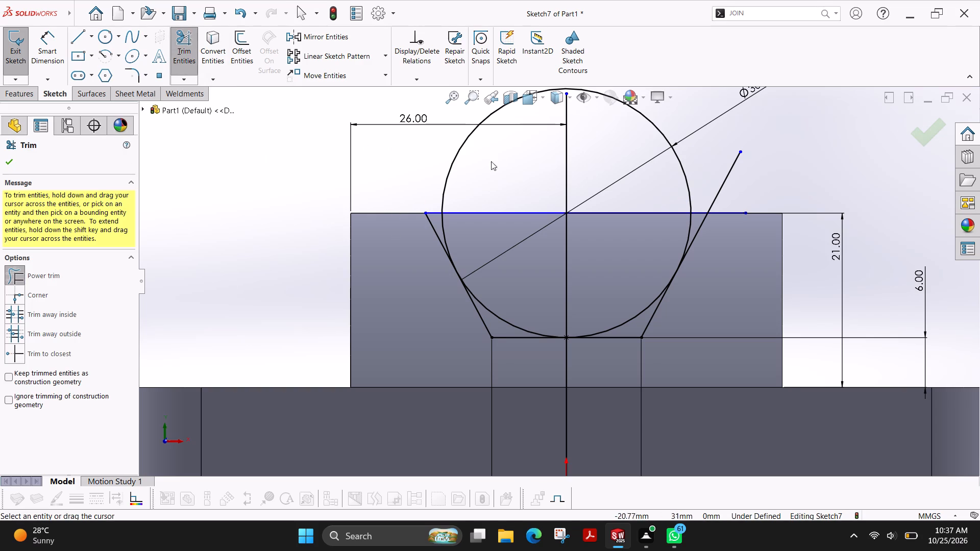
{"action": "left_click_drag", "start_coordinate": [715, 158], "coordinate": [735, 238]}
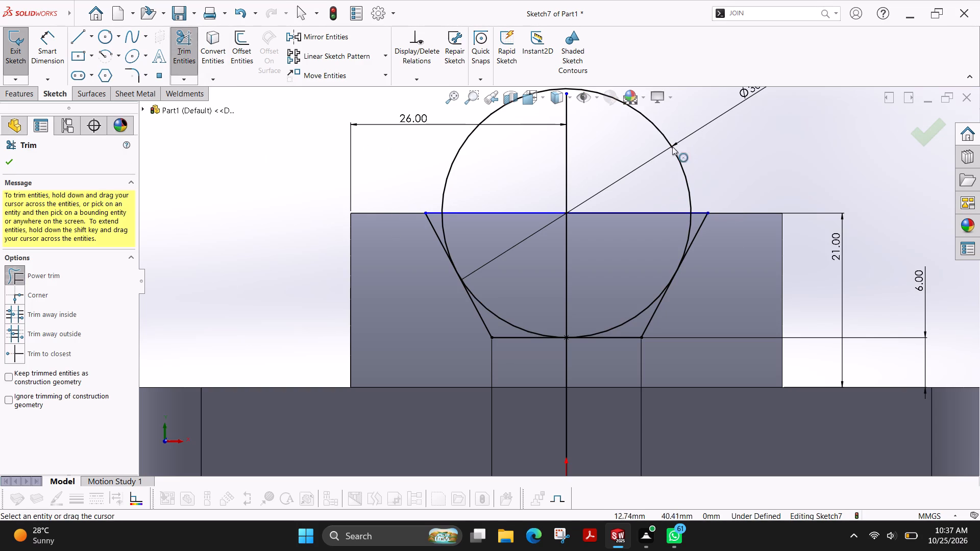
Trim away all segments of the 30 mm circle, leaving only the trapezoidal groove outline above the notch.
{"action": "left_click_drag", "start_coordinate": [705, 151], "coordinate": [668, 167]}
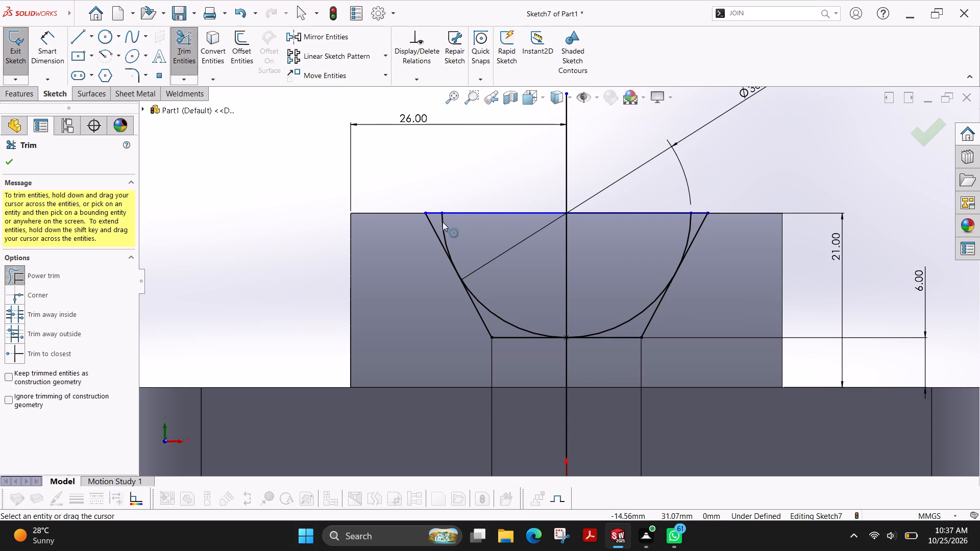
{"action": "left_click_drag", "start_coordinate": [438, 220], "coordinate": [456, 231]}
{"action": "left_click_drag", "start_coordinate": [523, 303], "coordinate": [504, 323]}
{"action": "left_click_drag", "start_coordinate": [504, 323], "coordinate": [504, 323]}
{"action": "left_click_drag", "start_coordinate": [602, 291], "coordinate": [629, 328]}
{"action": "left_click_drag", "start_coordinate": [677, 223], "coordinate": [680, 224]}
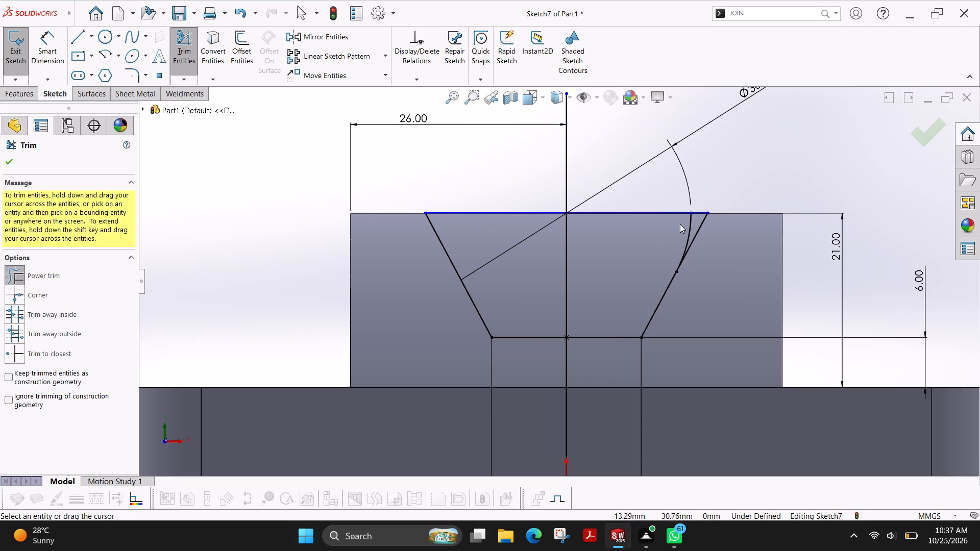
{"action": "left_click_drag", "start_coordinate": [680, 224], "coordinate": [692, 228]}
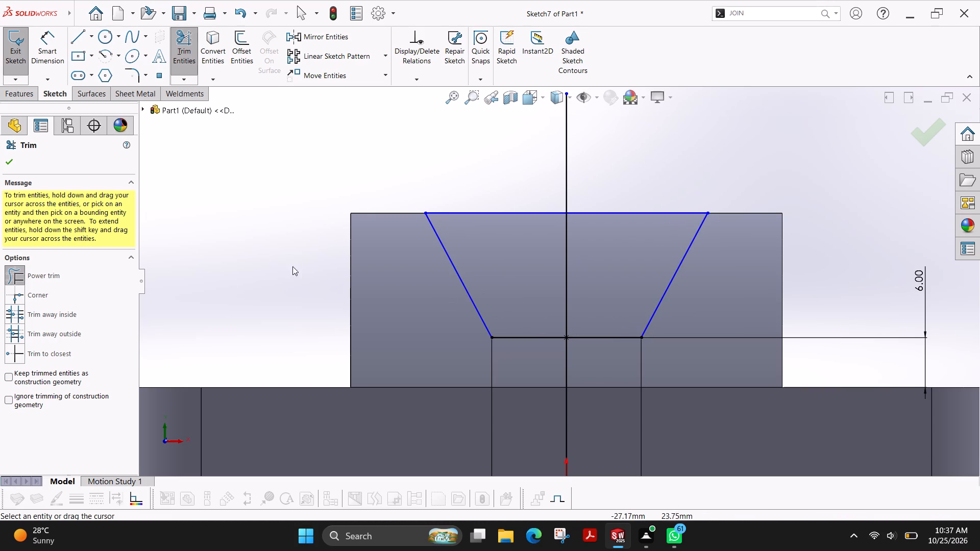
{"action": "left_click", "coordinate": [4, 162]}
Cut-extrude the trapezoidal contour through the block with a blind depth of 61 mm.
{"action": "left_click", "coordinate": [13, 96]}
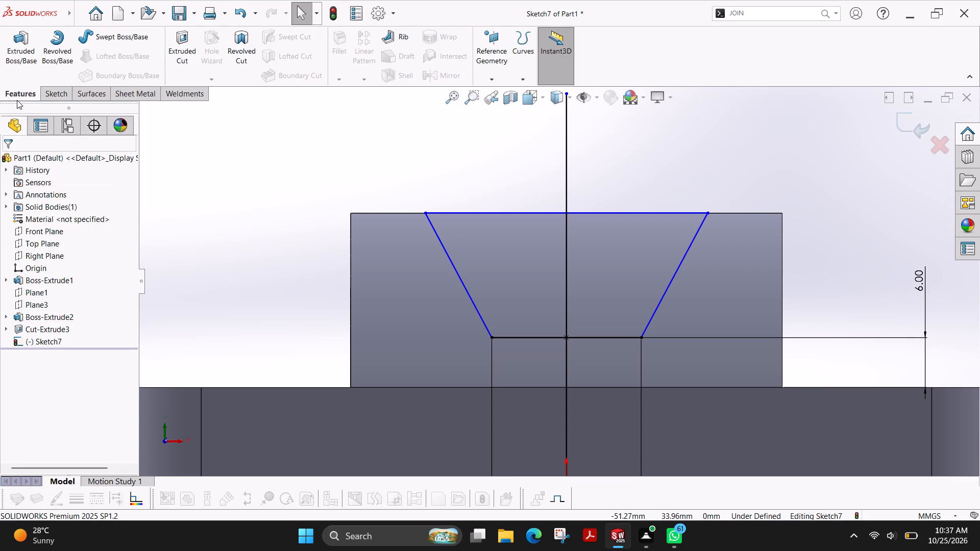
{"action": "left_click", "coordinate": [176, 44]}
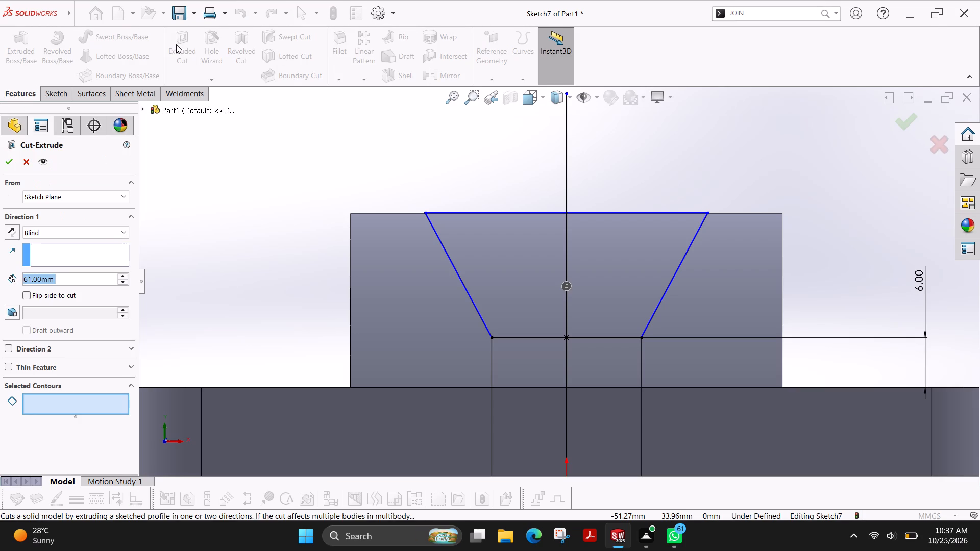
{"action": "left_click", "coordinate": [457, 274]}
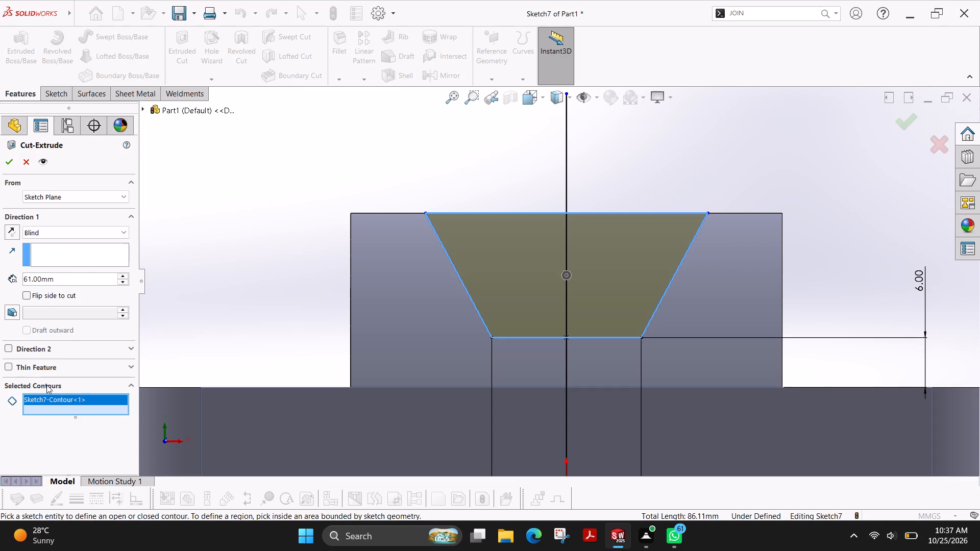
{"action": "left_click", "coordinate": [7, 167]}
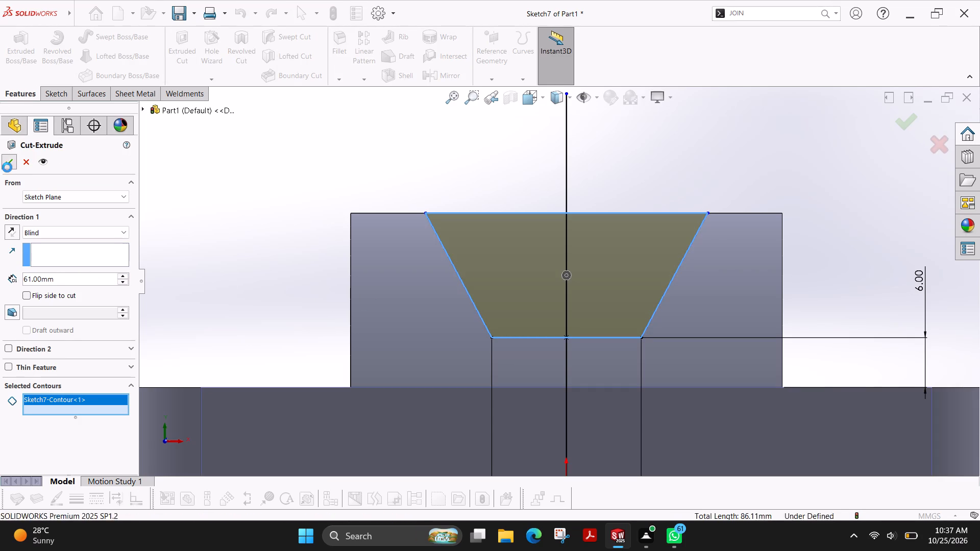
{"action": "key", "text": "Escape"}
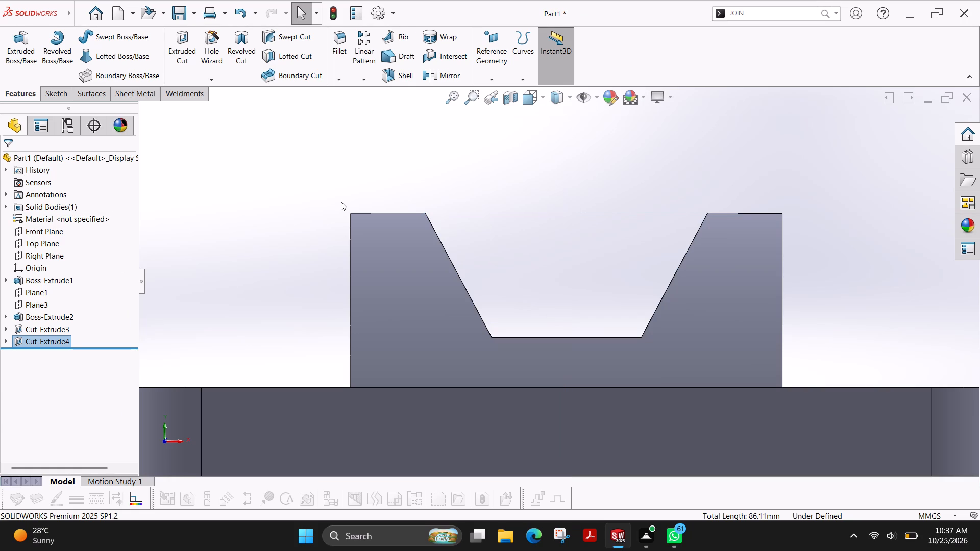
Examine the trapezoidal groove, the notched block and the plate from several sides, finishing in the isometric view.
{"action": "middle_click_drag", "start_coordinate": [399, 186], "coordinate": [389, 289], "text": "ctrl+shift"}
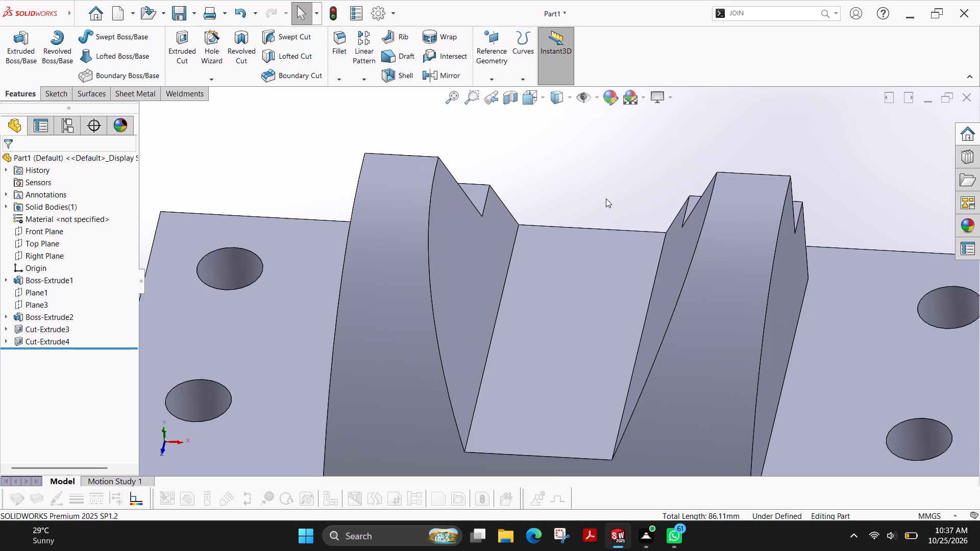
{"action": "scroll", "coordinate": [606, 198], "scroll_direction": "up", "scroll_amount": 4}
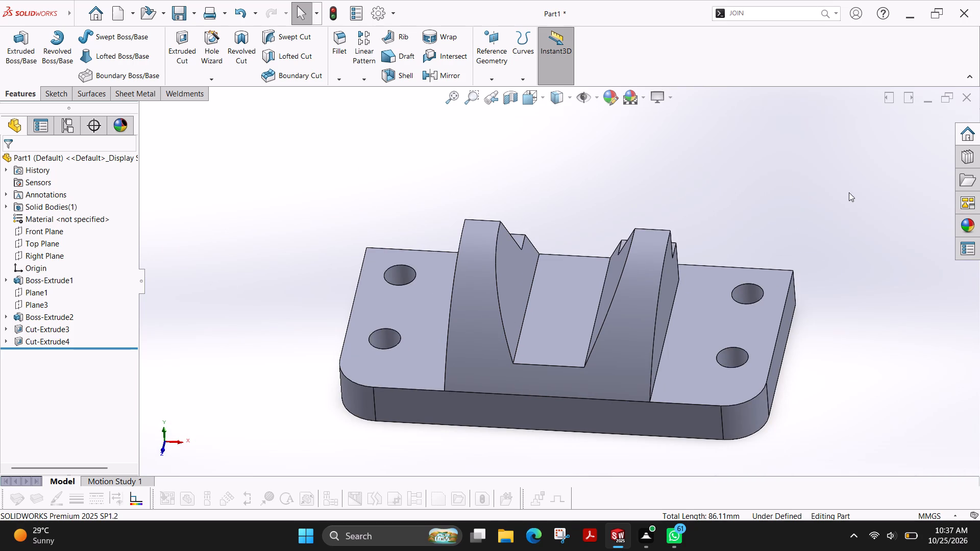
{"action": "middle_click_drag", "start_coordinate": [838, 189], "coordinate": [821, 229], "text": "ctrl+shift"}
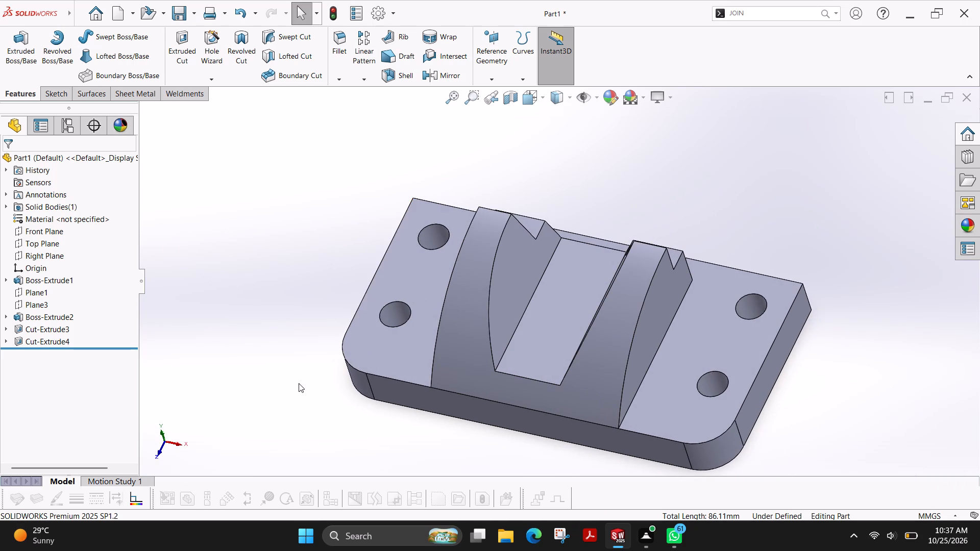
{"action": "middle_click_drag", "start_coordinate": [283, 390], "coordinate": [290, 305], "text": "ctrl+shift"}
{"action": "middle_click_drag", "start_coordinate": [865, 338], "coordinate": [847, 318], "text": "ctrl+shift"}
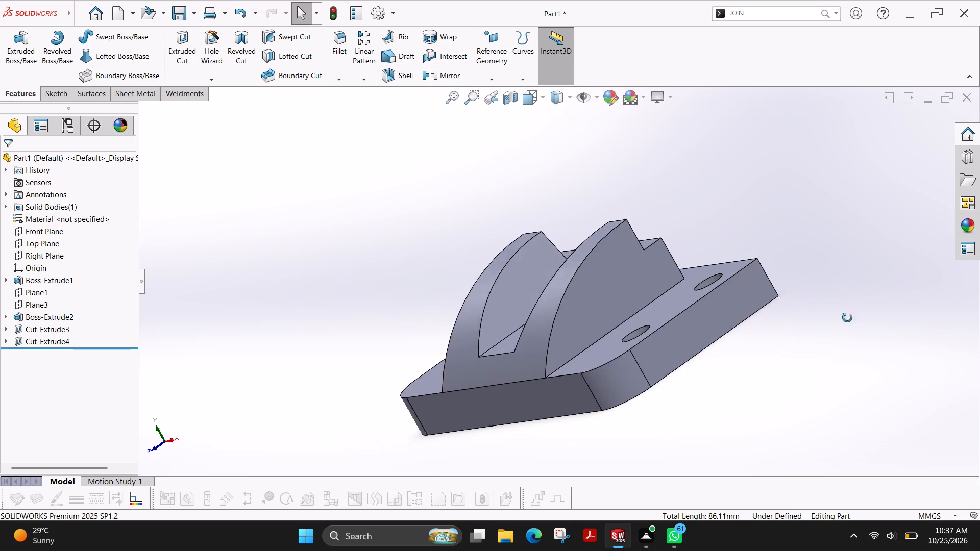
{"action": "middle_click_drag", "start_coordinate": [847, 318], "coordinate": [847, 183], "text": "ctrl+shift"}
{"action": "middle_click_drag", "start_coordinate": [924, 282], "coordinate": [881, 385], "text": "ctrl+shift"}
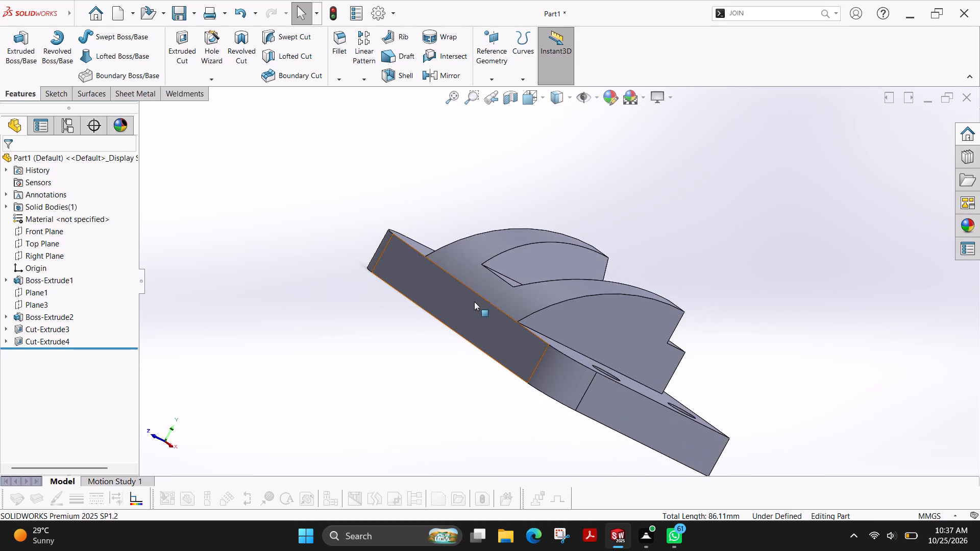
{"action": "middle_click_drag", "start_coordinate": [410, 285], "coordinate": [425, 360], "text": "ctrl+shift"}
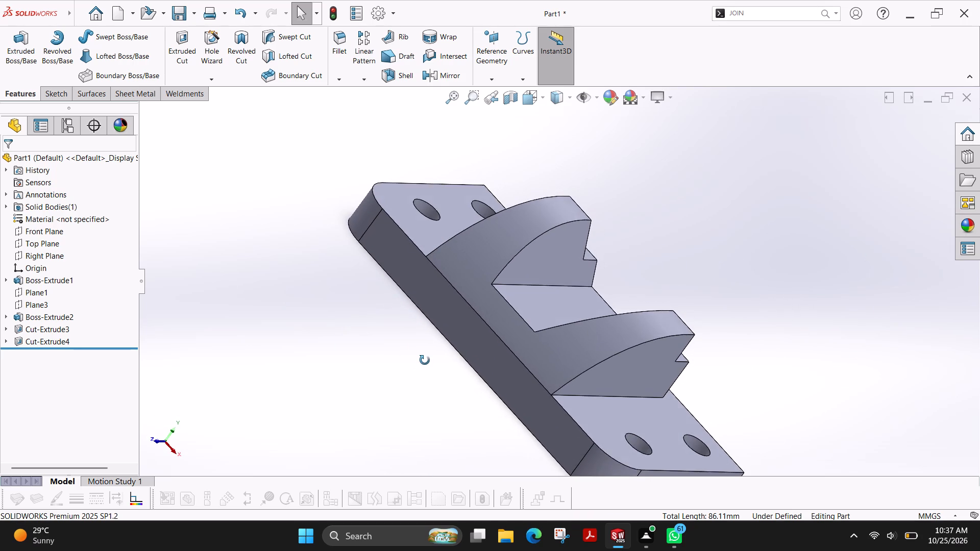
{"action": "middle_click_drag", "start_coordinate": [425, 360], "coordinate": [423, 348], "text": "ctrl+shift"}
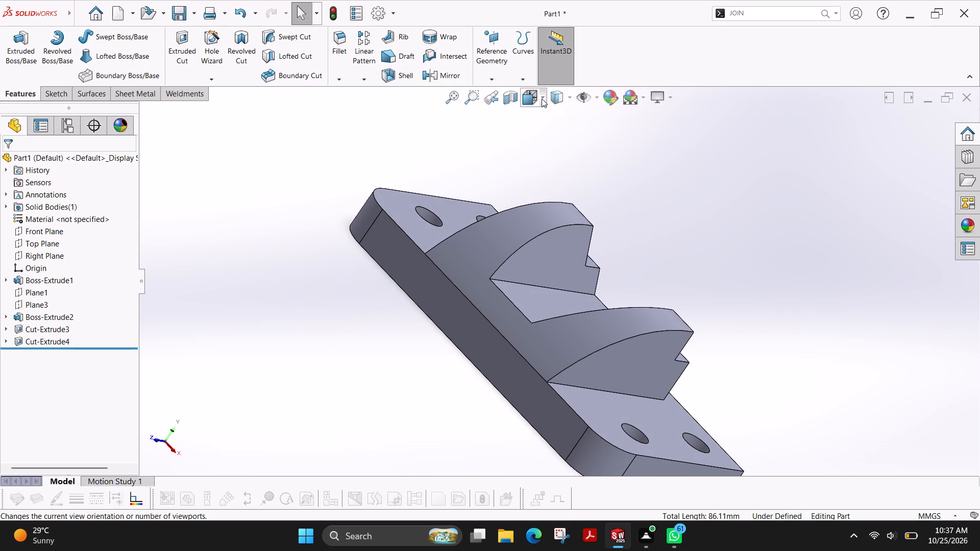
{"action": "left_click", "coordinate": [542, 98]}
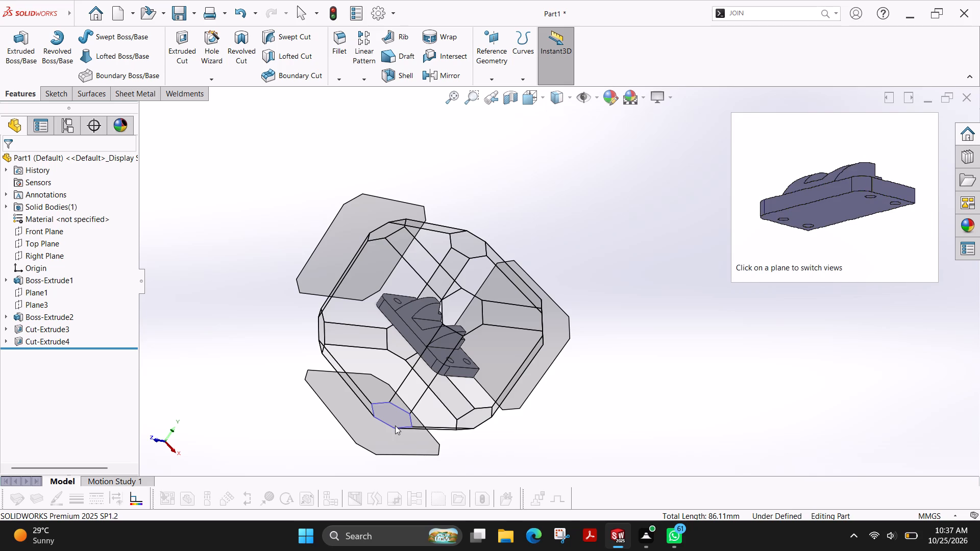
{"action": "left_click", "coordinate": [463, 315]}
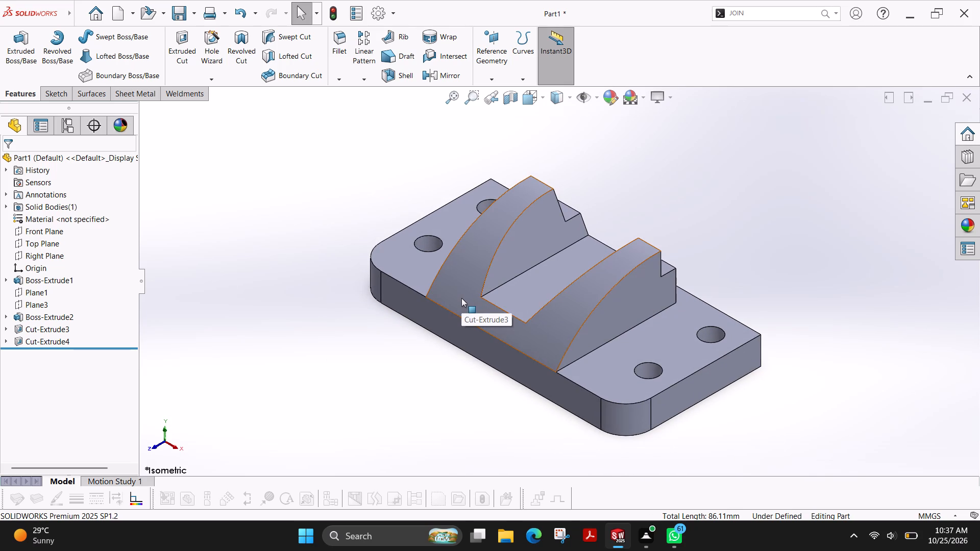
Save the part as FUJIPart88 in the solidworks folder inside fuji drawing file on the Desktop.
{"action": "key", "text": "ctrl+s"}
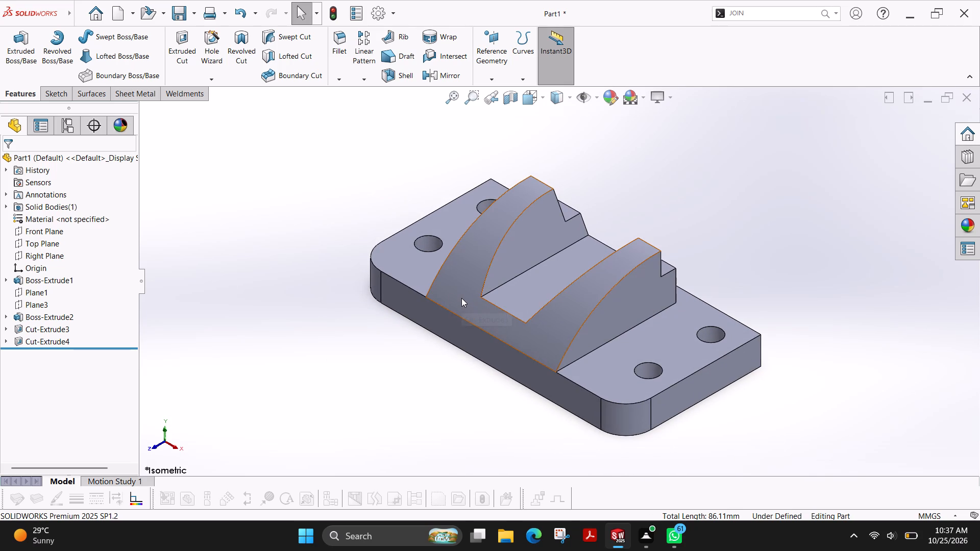
{"action": "left_click", "coordinate": [122, 38]}
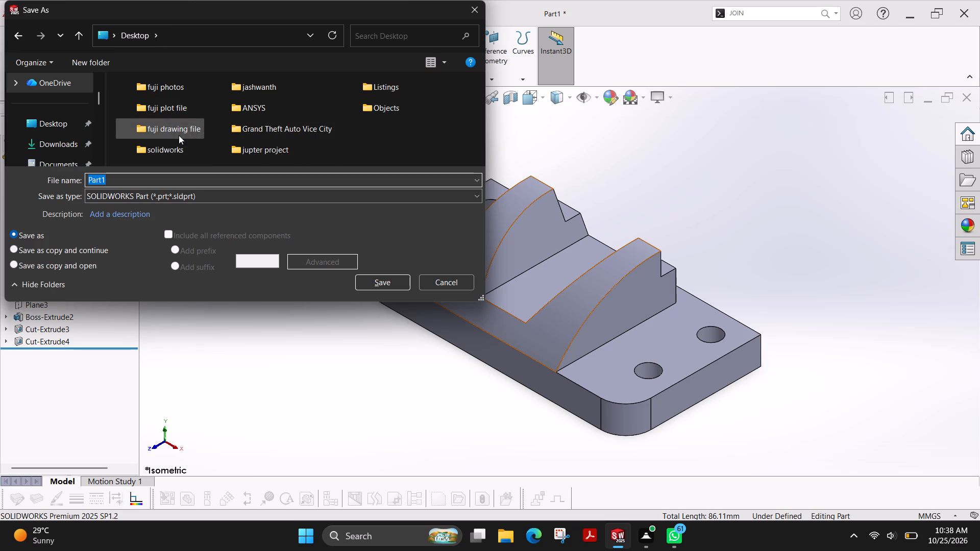
{"action": "double_click", "coordinate": [179, 135]}
{"action": "double_click", "coordinate": [159, 106]}
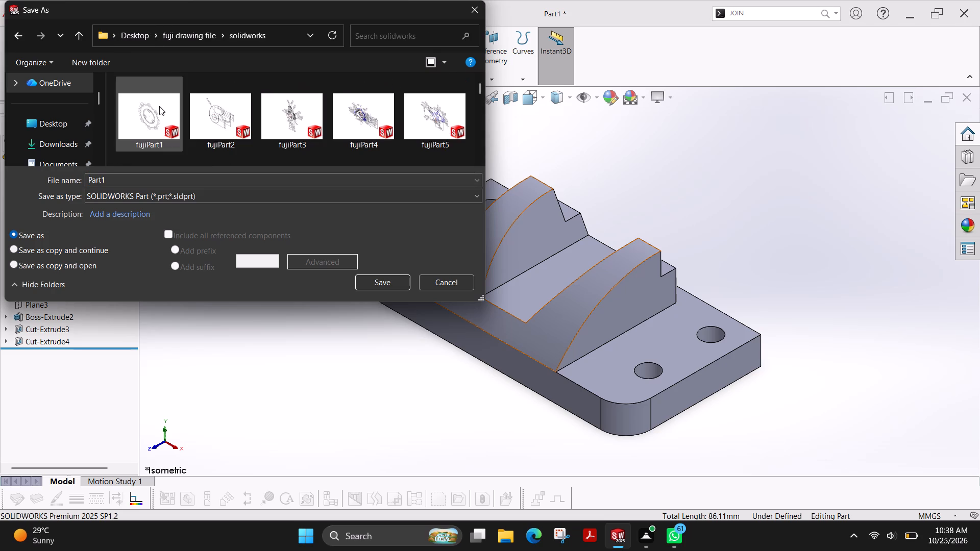
{"action": "scroll", "coordinate": [210, 135], "scroll_direction": "down", "scroll_amount": 20}
{"action": "scroll", "coordinate": [210, 135], "scroll_direction": "down", "scroll_amount": 20}
{"action": "scroll", "coordinate": [210, 135], "scroll_direction": "down", "scroll_amount": 5}
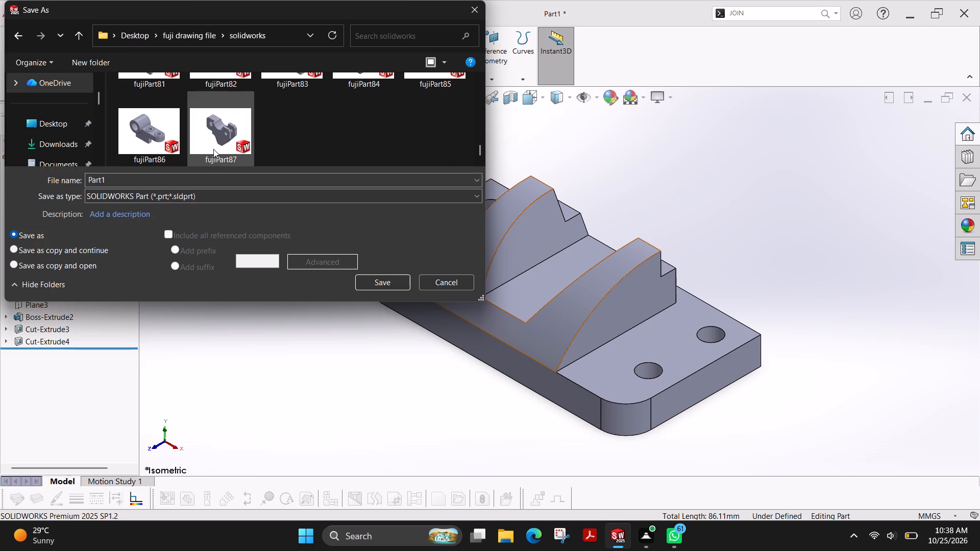
{"action": "left_click", "coordinate": [160, 176]}
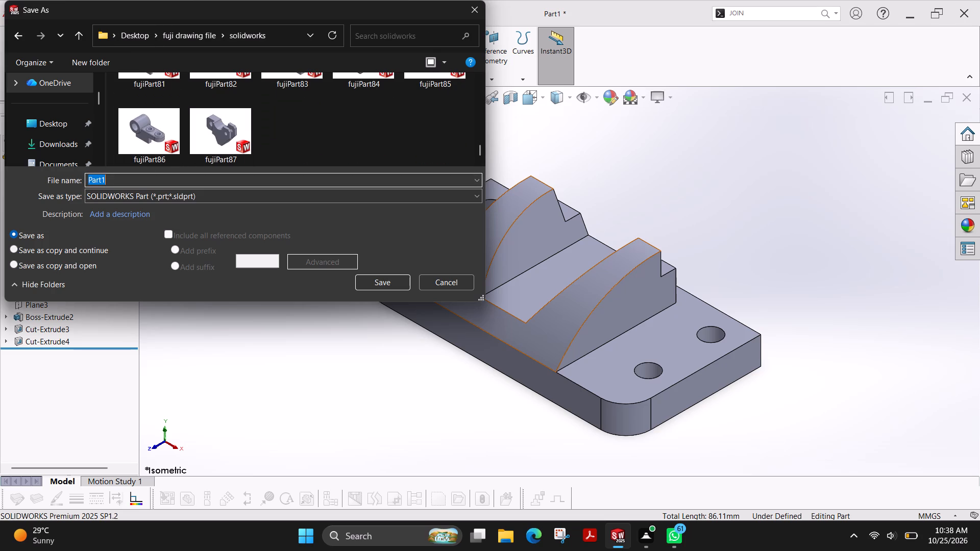
{"action": "key", "text": "Right"}
{"action": "key", "text": "BackSpace"}
{"action": "type", "text": "88"}
{"action": "key", "text": "Left"}
{"action": "key", "text": "Left"}
{"action": "key", "text": "Left"}
{"action": "key", "text": "Left"}
{"action": "key", "text": "Left"}
{"action": "key", "text": "Left"}
{"action": "key", "text": "Left"}
{"action": "key", "text": "Left"}
{"action": "key", "text": "Left"}
{"action": "key", "text": "Left"}
{"action": "key", "text": "Left"}
{"action": "key", "text": "Left"}
{"action": "key", "text": "Left"}
{"action": "key", "text": "Left"}
{"action": "key", "text": "Left"}
{"action": "key", "text": "Left"}
{"action": "key", "text": "Left"}
{"action": "key", "text": "Left"}
{"action": "key", "text": "Left"}
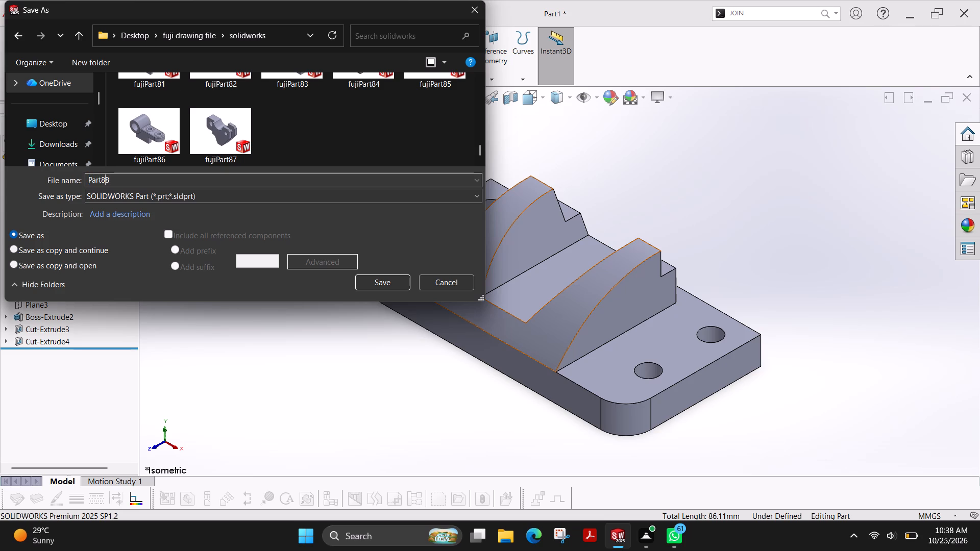
{"action": "type", "text": "FUJI"}
{"action": "left_click", "coordinate": [391, 283]}
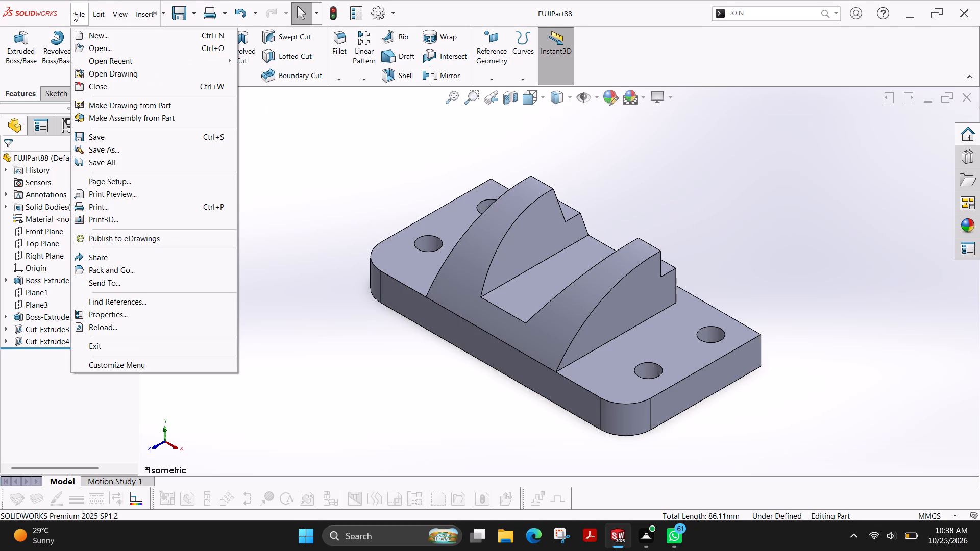
Save a PDF copy of FUJIPart88 in the solid works folder inside fuji plot file on the Desktop.
{"action": "left_click", "coordinate": [120, 149]}
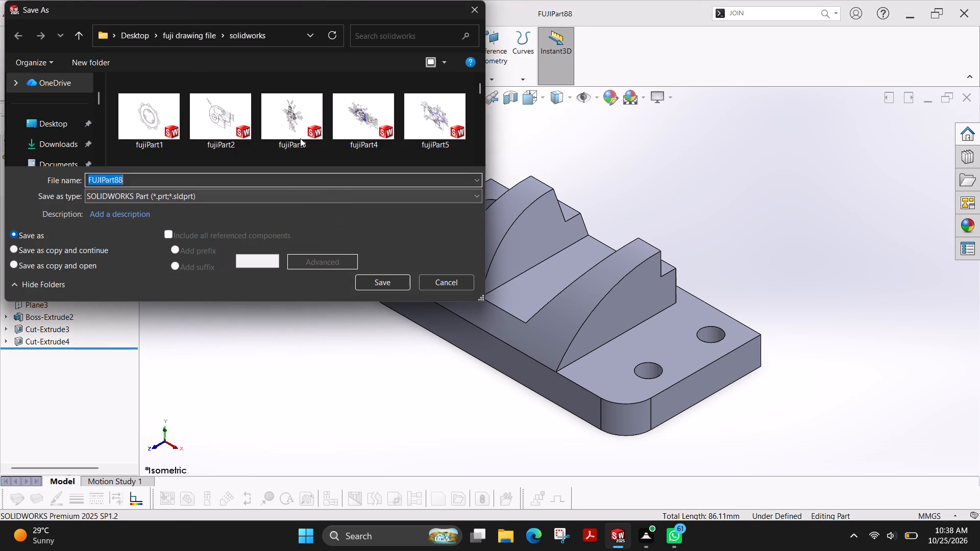
{"action": "left_click", "coordinate": [138, 33]}
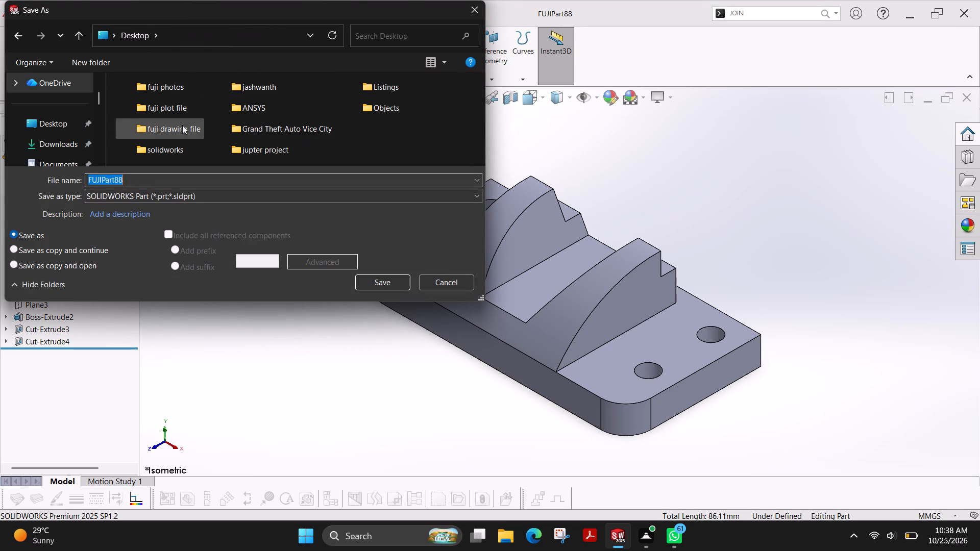
{"action": "double_click", "coordinate": [181, 113]}
{"action": "double_click", "coordinate": [215, 102]}
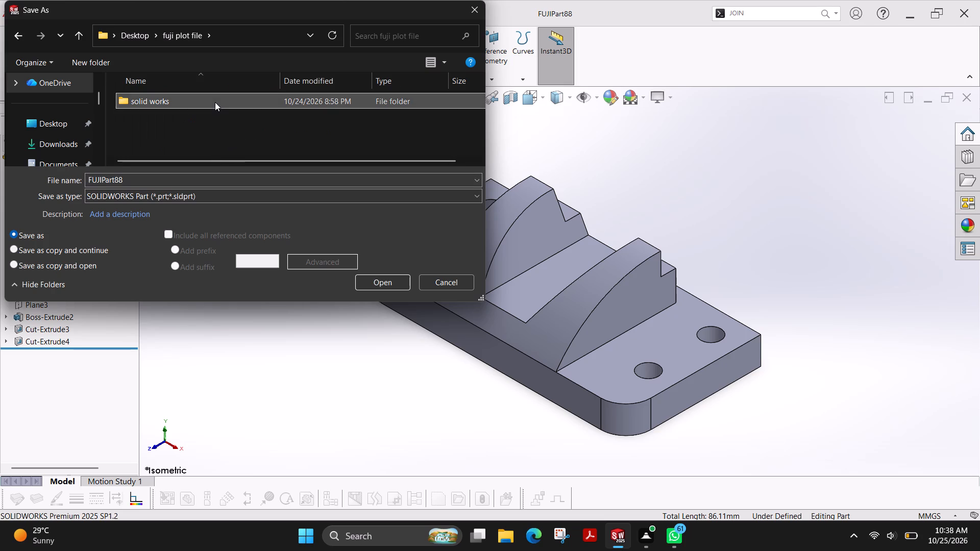
{"action": "left_click", "coordinate": [281, 197]}
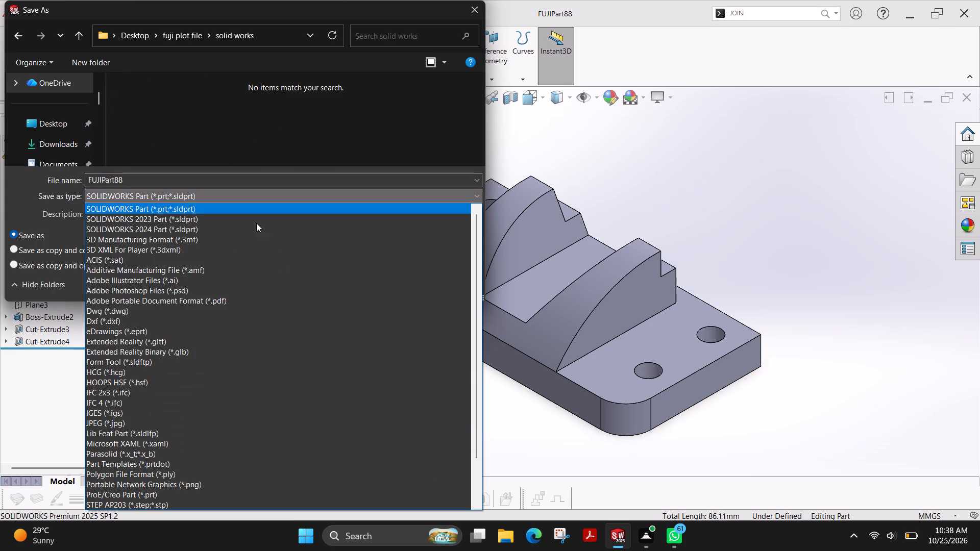
{"action": "left_click", "coordinate": [181, 296]}
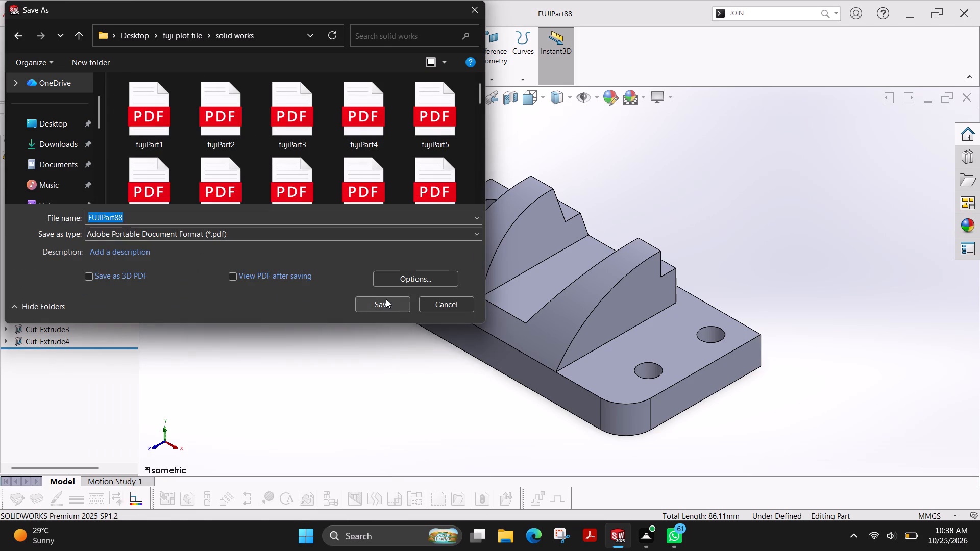
{"action": "left_click", "coordinate": [385, 299]}
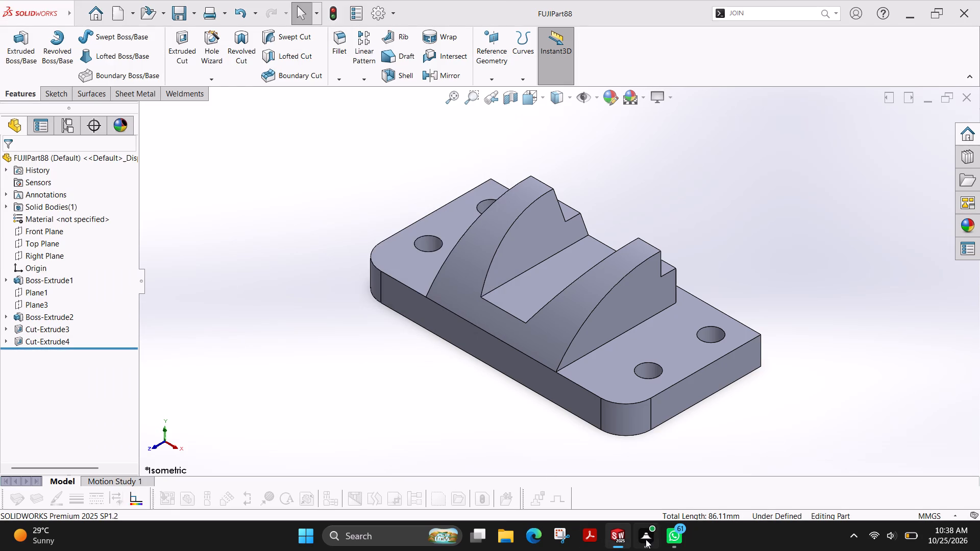